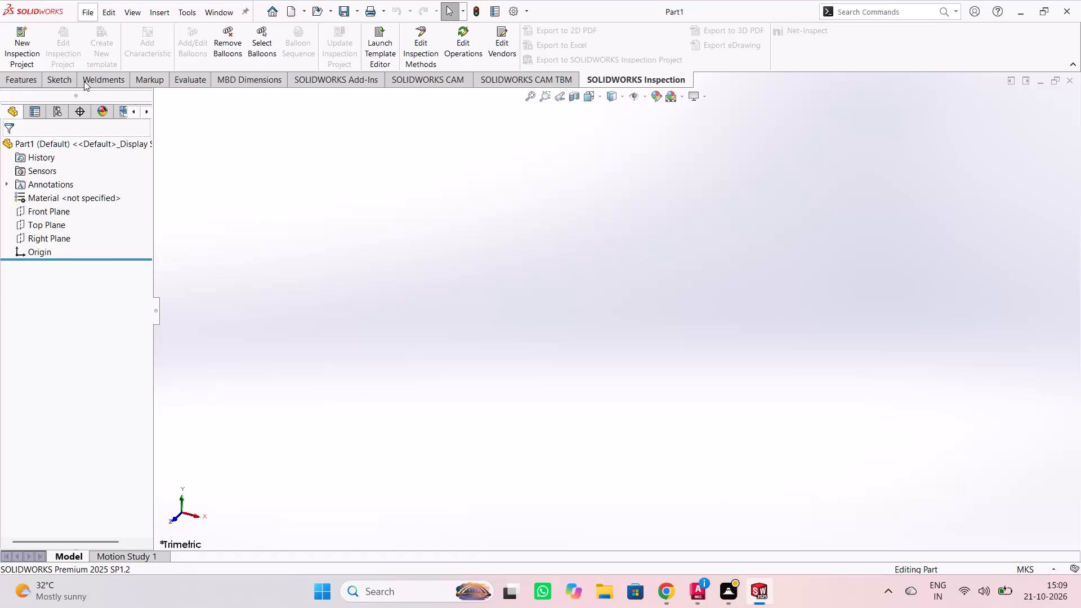
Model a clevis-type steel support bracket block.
On the Right Plane, sketch a center rectangle on the origin, about 0.26 m wide and 0.05 m high.
click(63, 235)
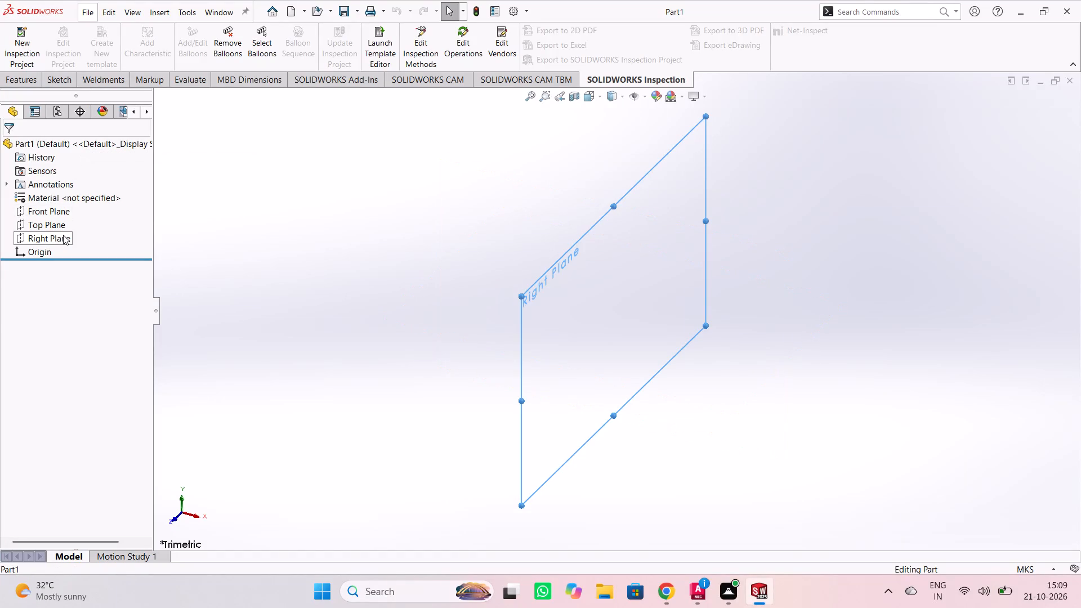
click(73, 219)
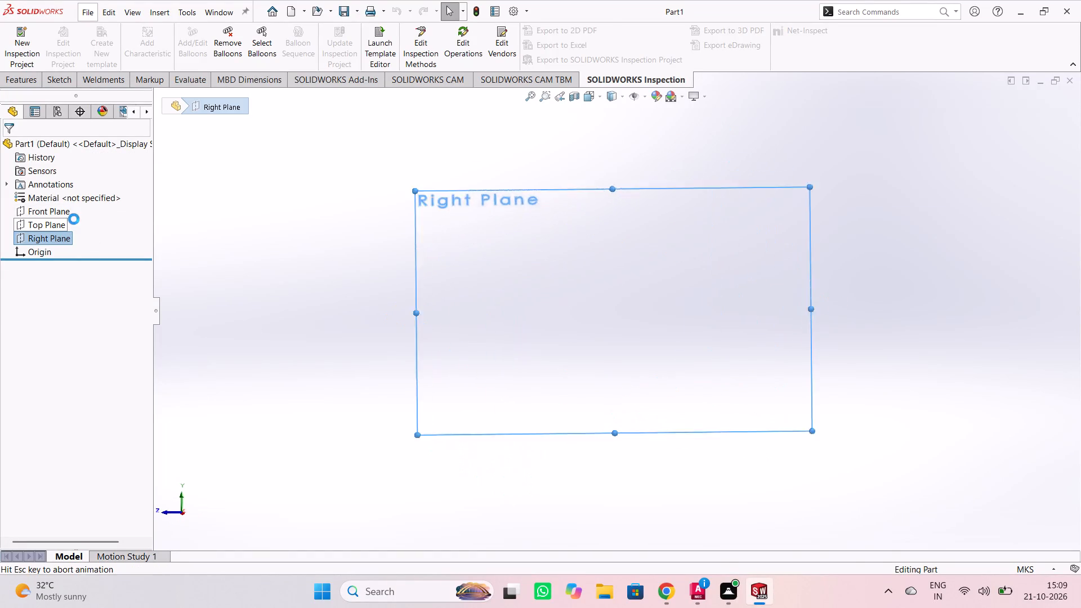
click(249, 247)
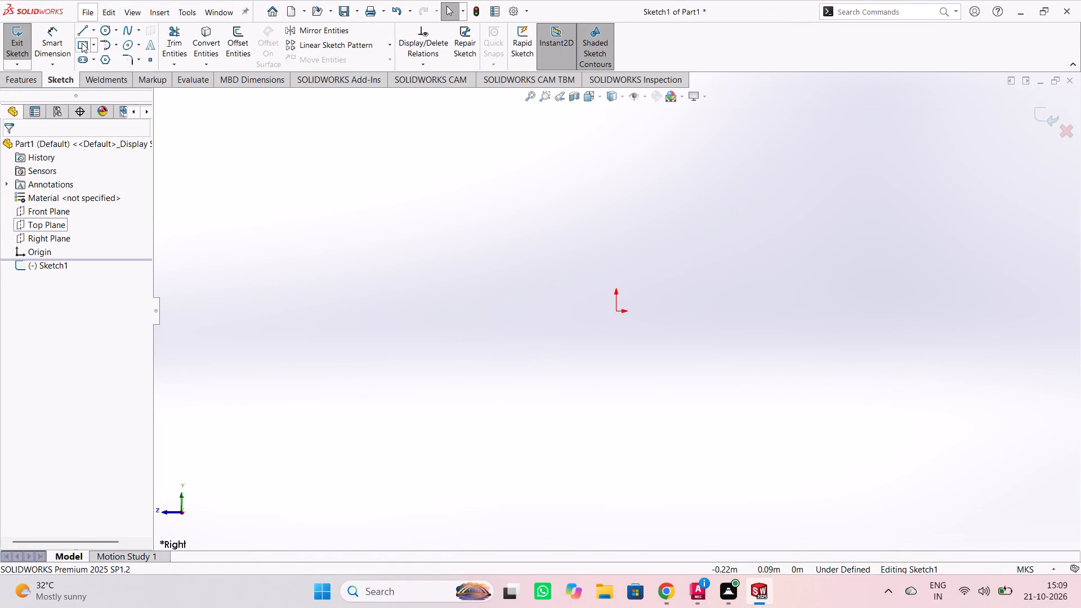
click(82, 43)
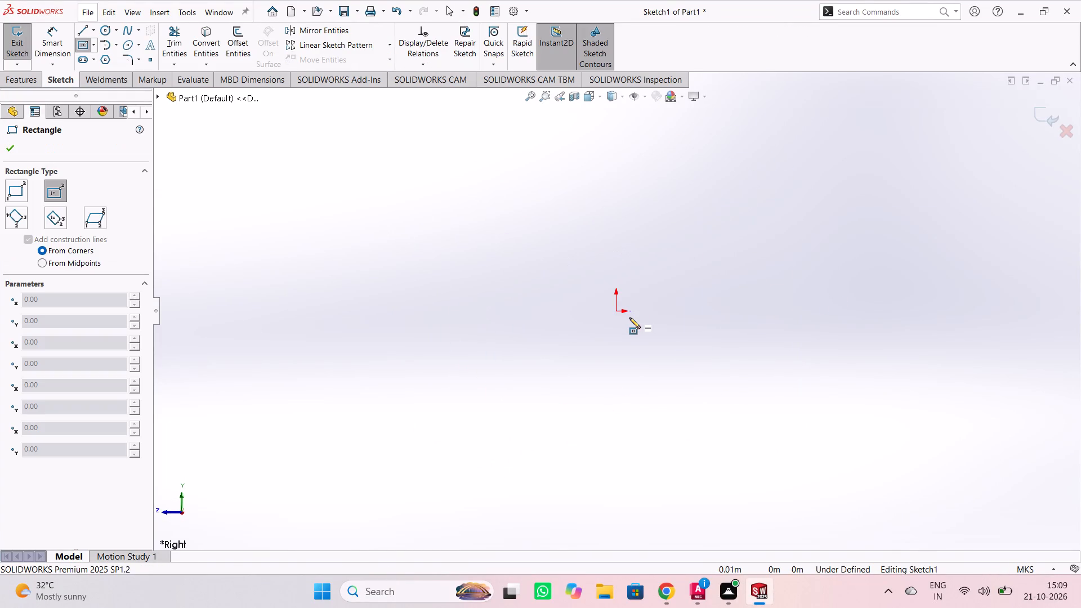
click(614, 312)
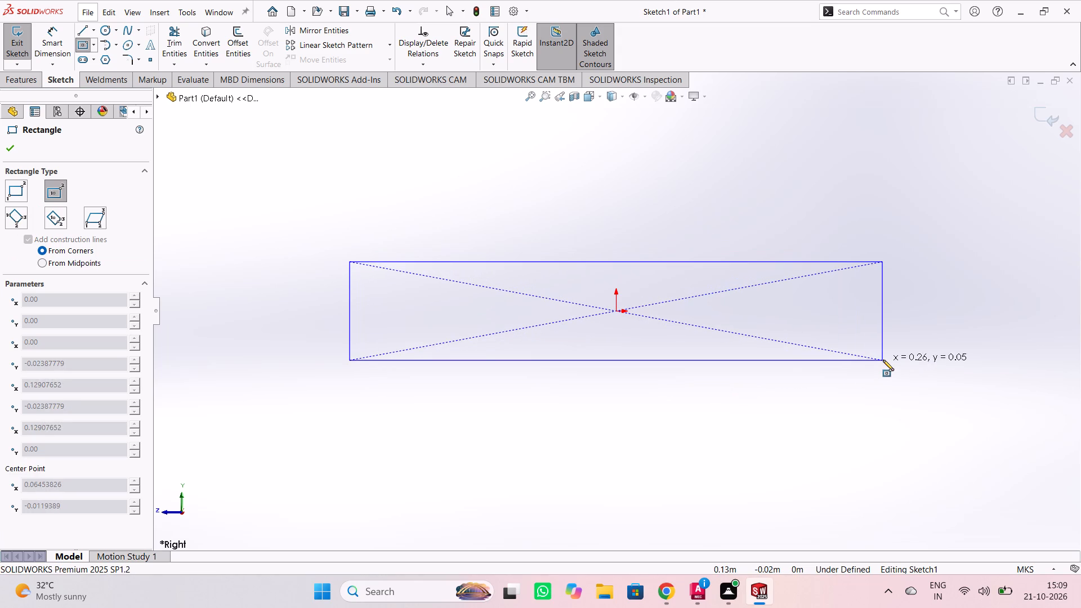
click(883, 360)
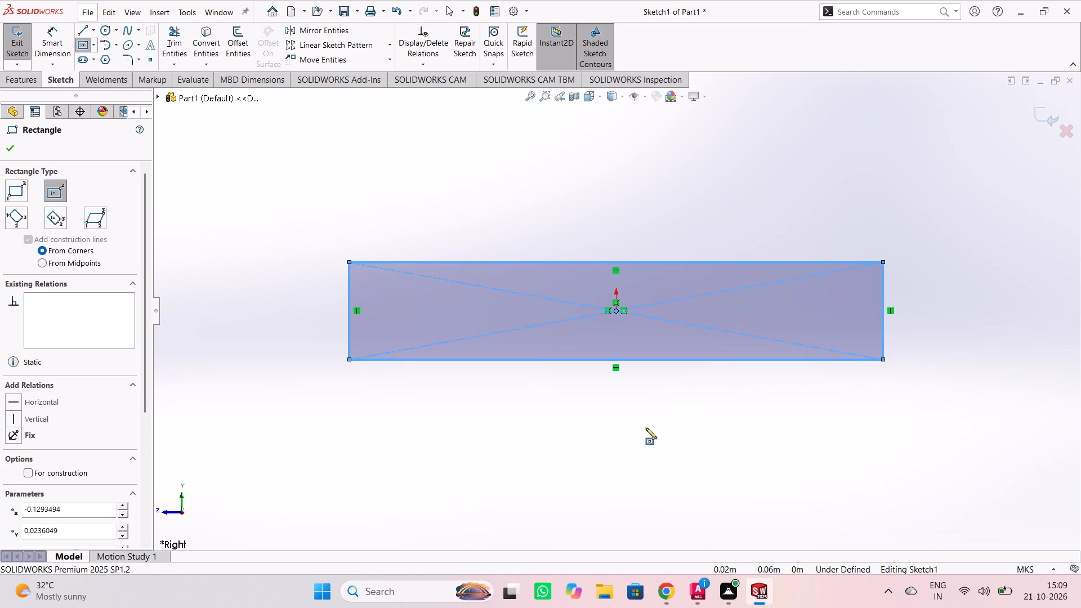
key(Escape)
Dimension the rectangle's bottom edge and set its length to 6 m.
scroll(646, 428, down, 3)
scroll(659, 365, up, 2)
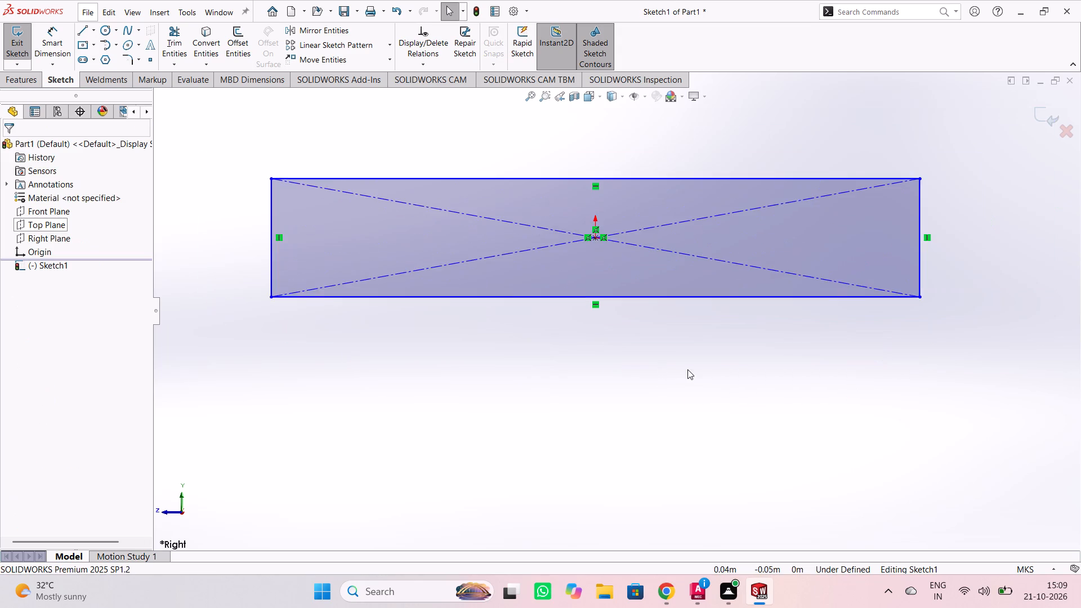
scroll(687, 369, up, 1)
scroll(703, 371, down, 1)
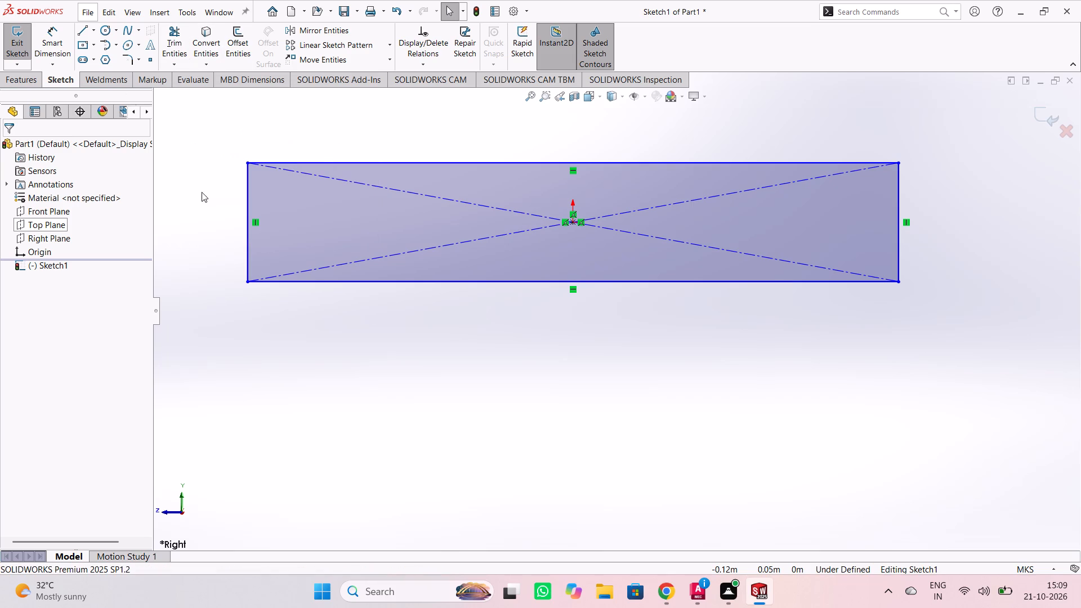
scroll(564, 370, down, 1)
scroll(575, 302, up, 2)
scroll(535, 334, up, 3)
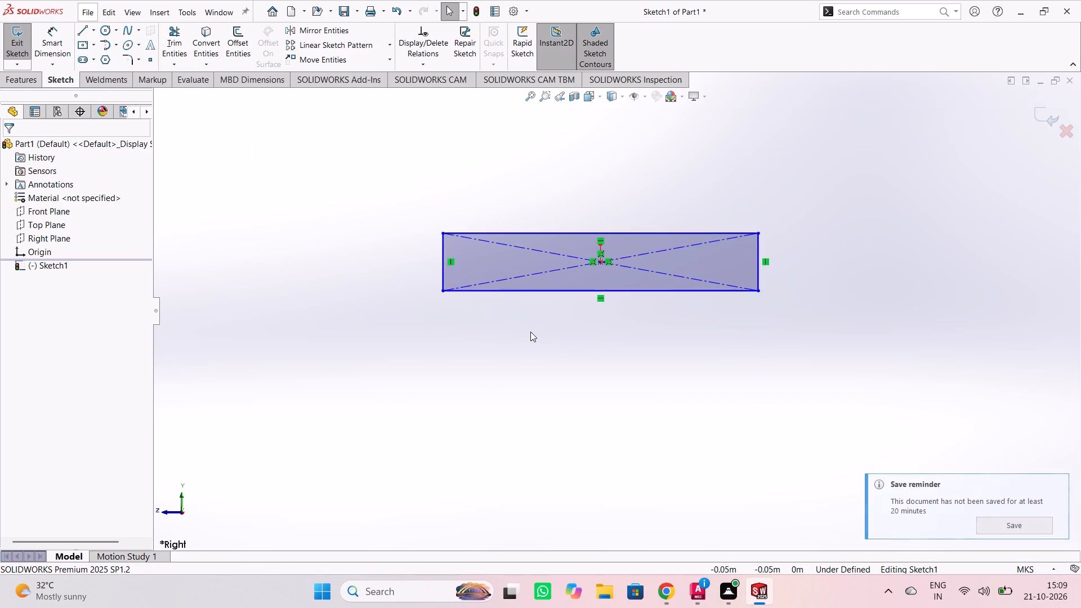
scroll(530, 332, down, 1)
right_click(459, 297)
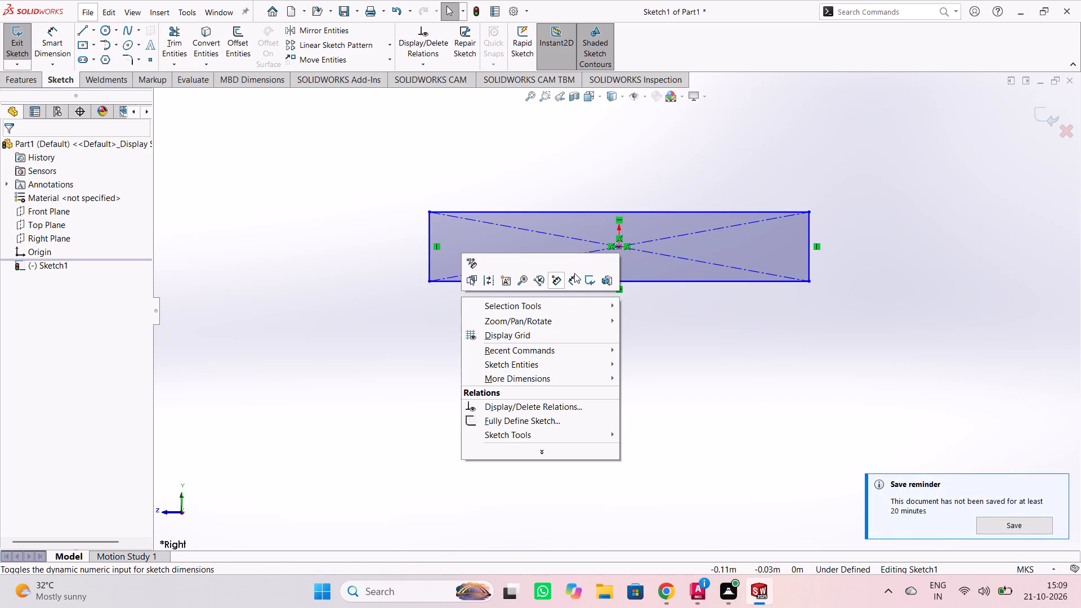
click(570, 279)
click(578, 281)
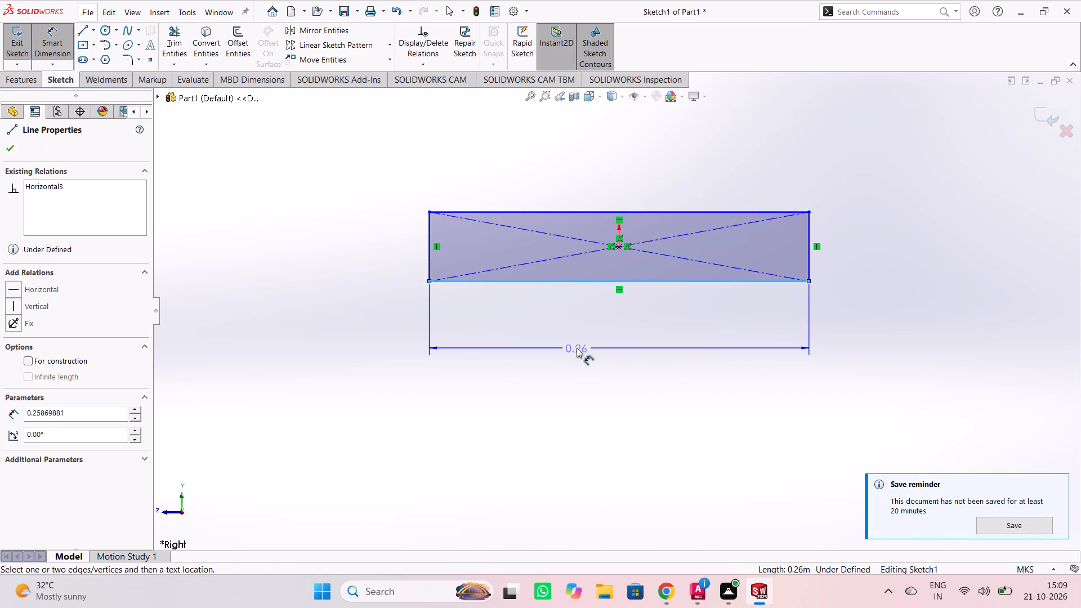
click(603, 350)
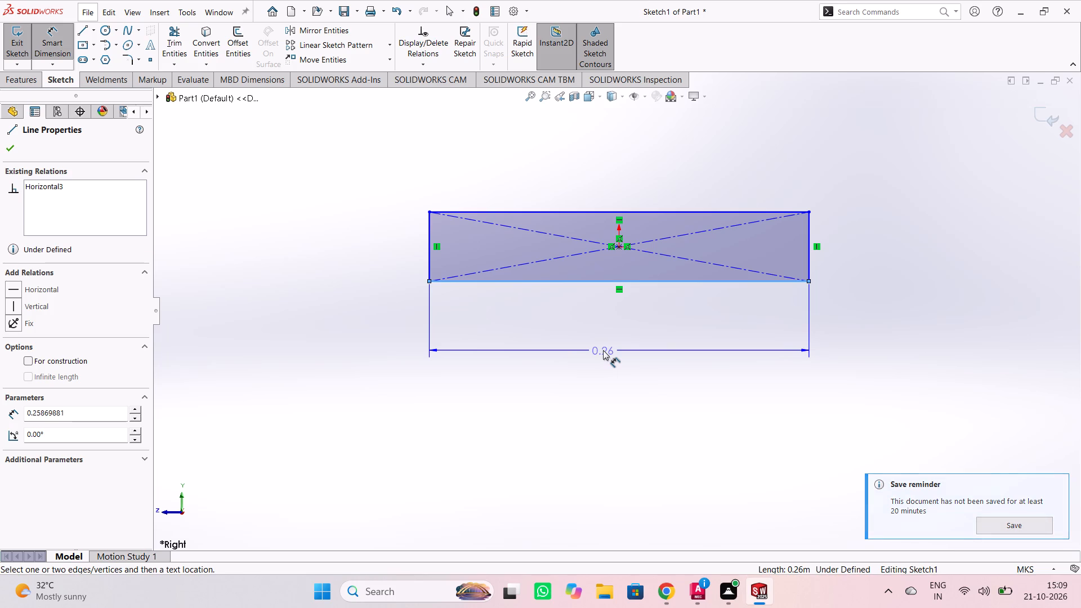
key(6)
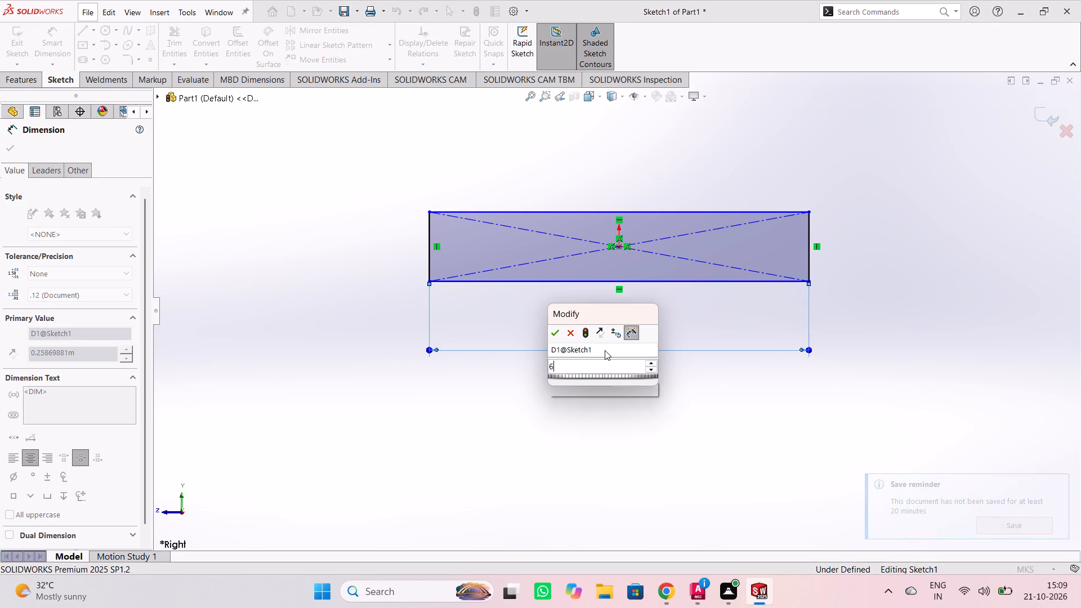
key(Return)
click(621, 387)
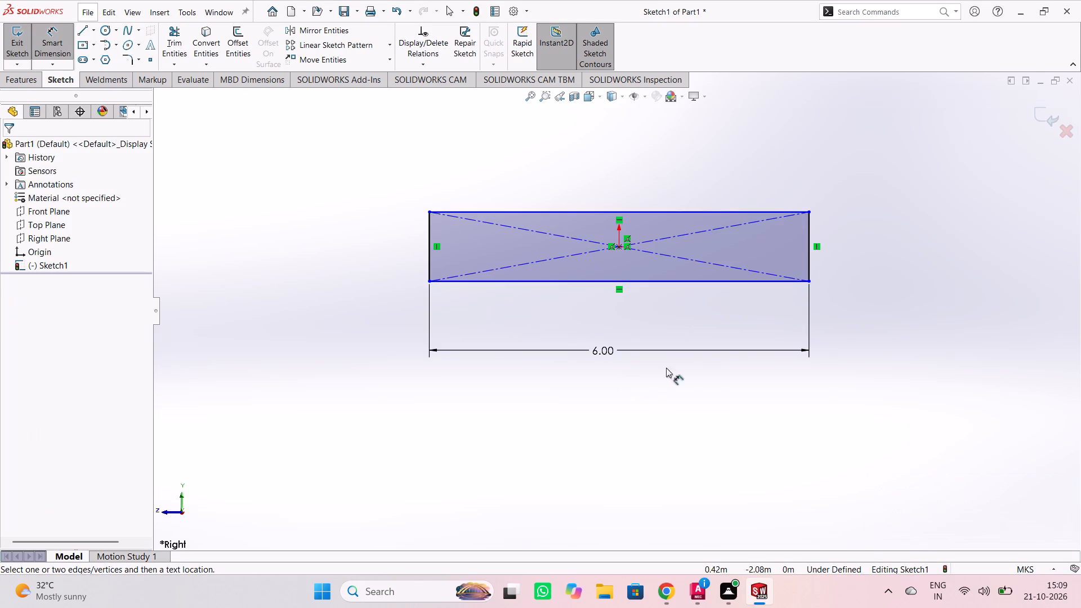
Dimension the rectangle's vertical side edge and set its height to 1 m.
click(808, 262)
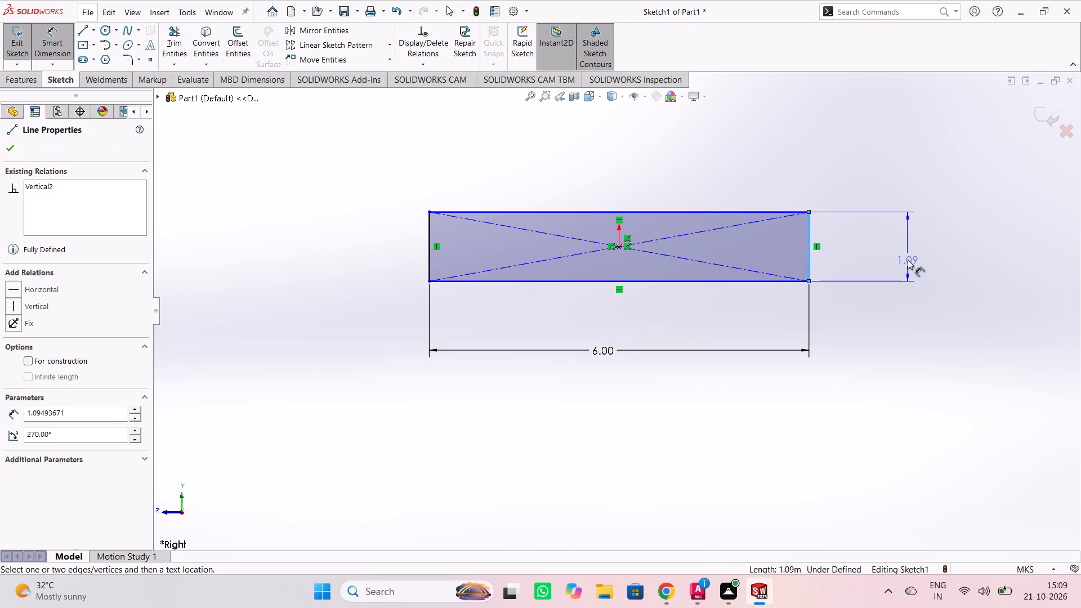
click(908, 260)
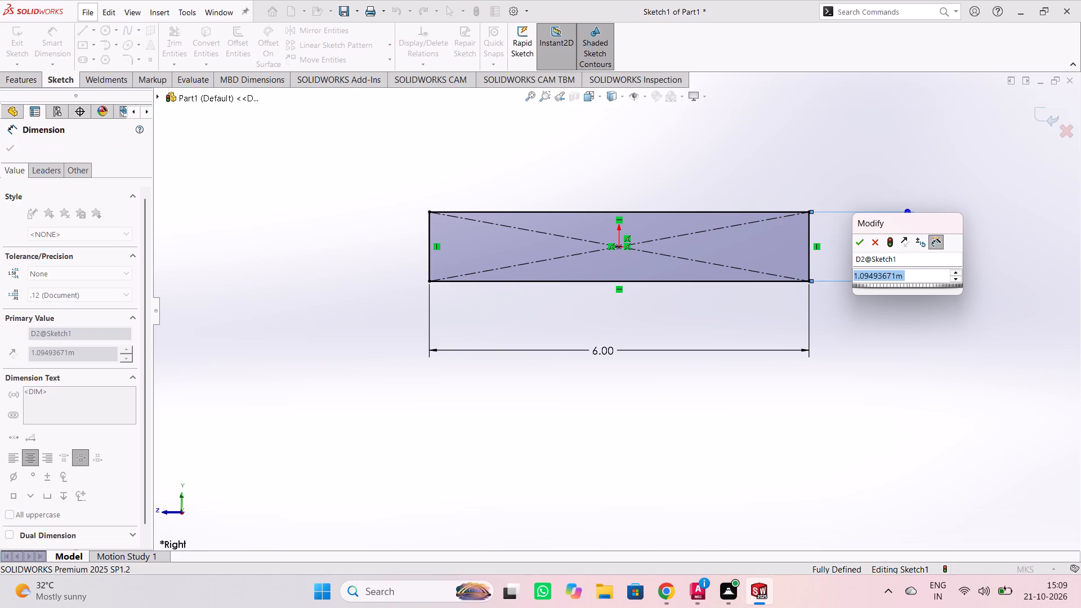
scroll(908, 260, down, 2)
scroll(907, 259, up, 2)
scroll(907, 259, down, 2)
scroll(645, 386, down, 2)
scroll(650, 383, up, 2)
scroll(656, 371, down, 2)
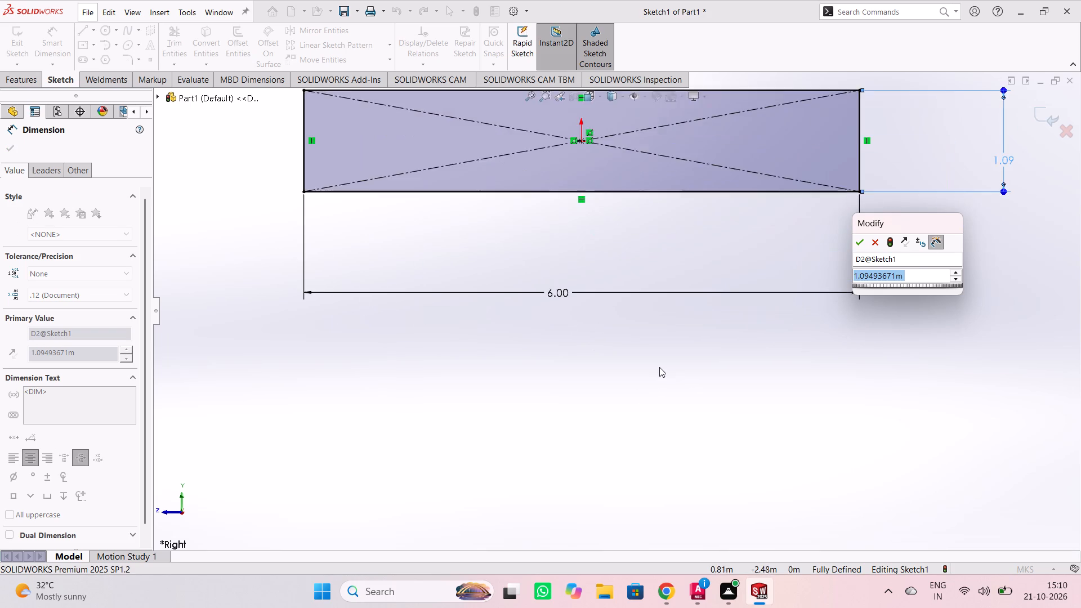
scroll(659, 367, up, 3)
scroll(659, 367, down, 2)
scroll(659, 367, up, 2)
scroll(659, 366, down, 3)
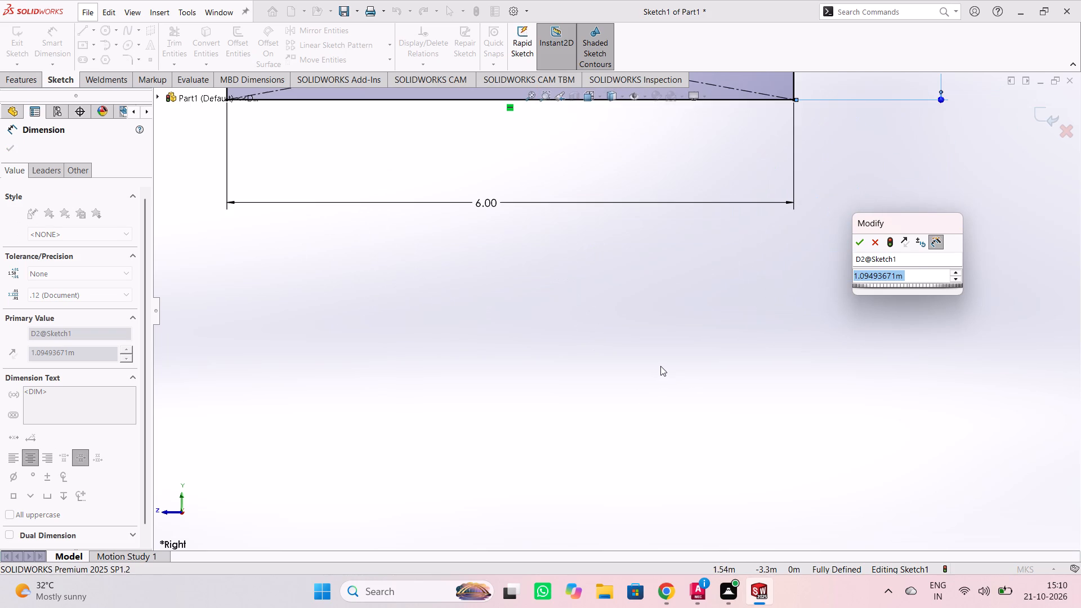
scroll(661, 363, down, 1)
scroll(661, 363, up, 1)
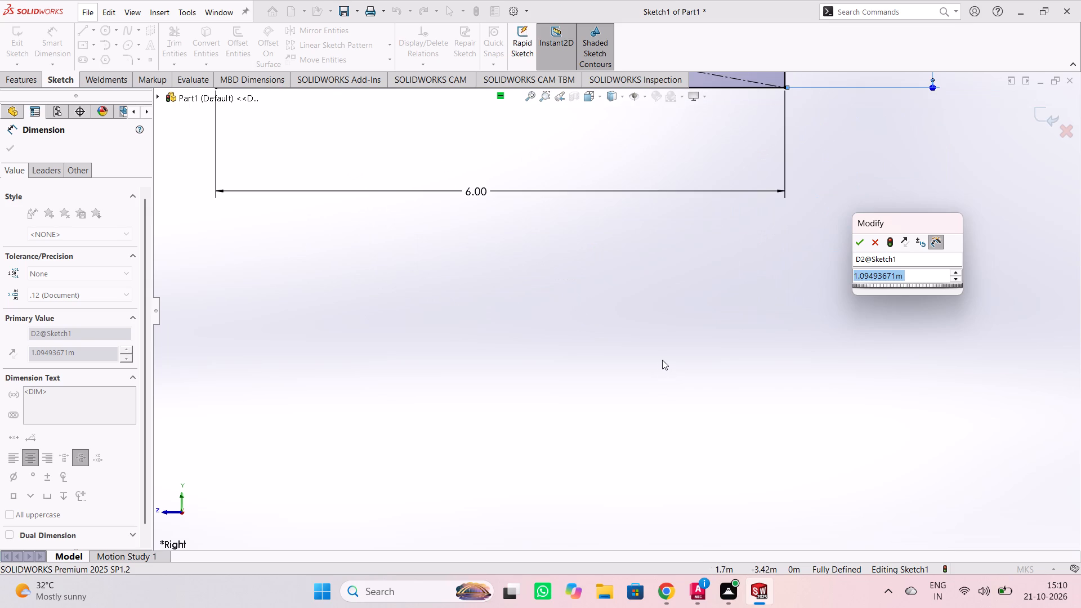
scroll(662, 359, down, 2)
scroll(662, 359, up, 8)
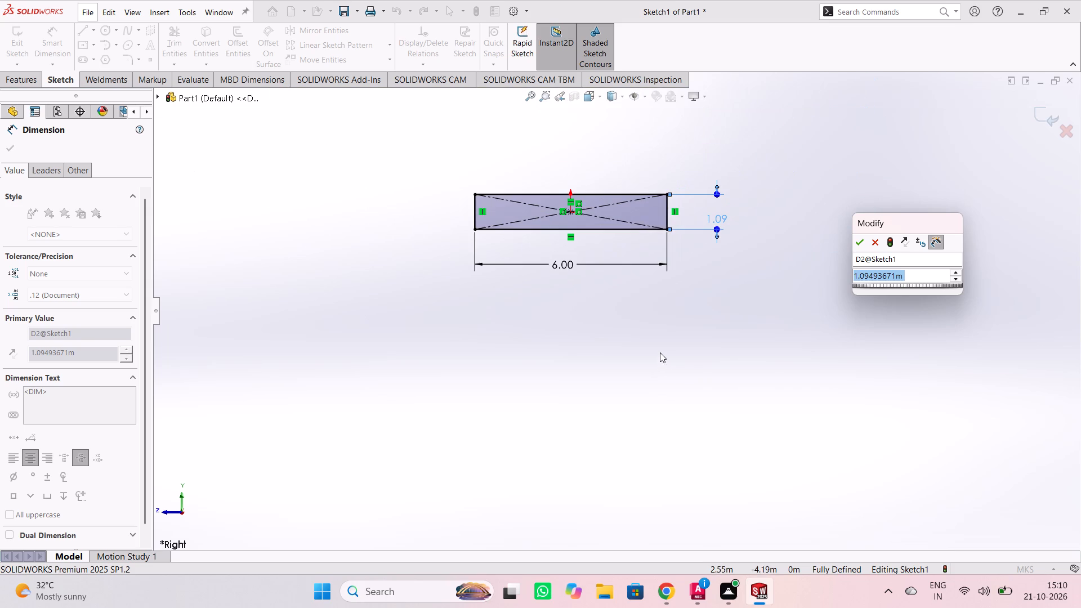
key(1)
key(Return)
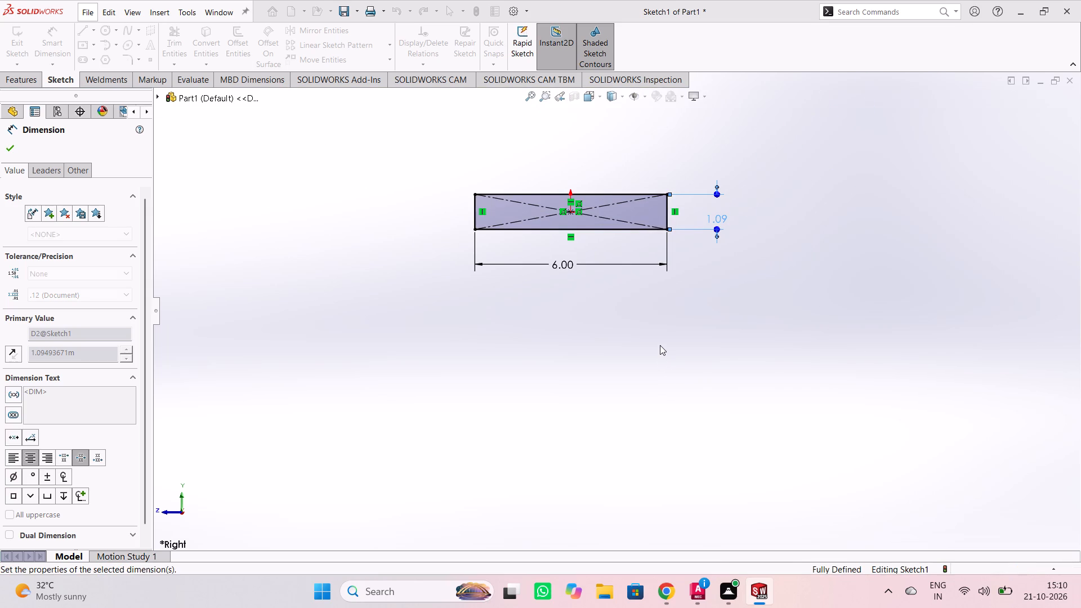
click(619, 327)
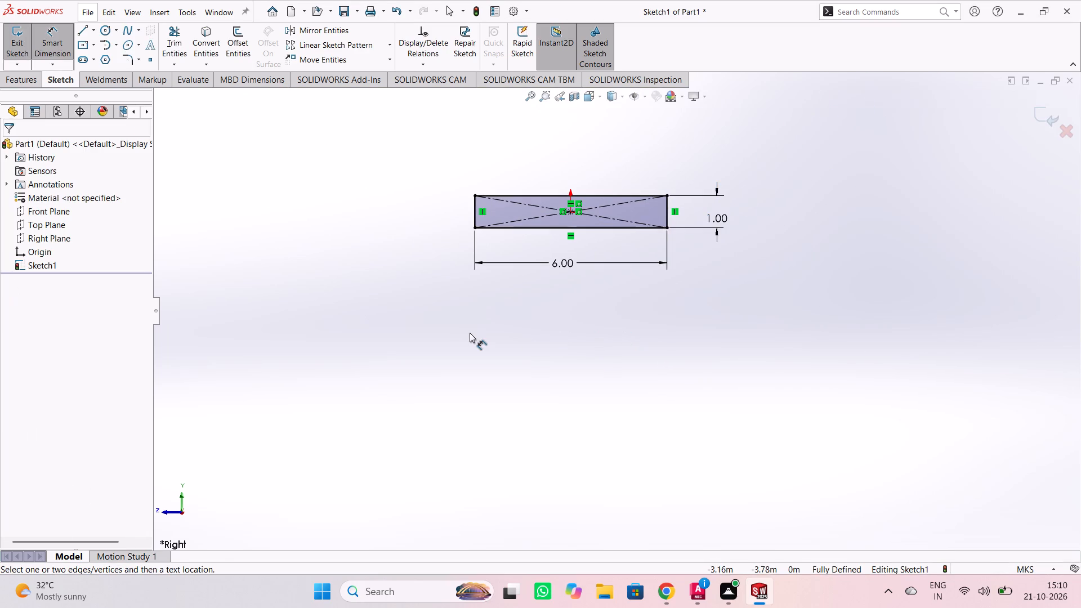
key(Escape)
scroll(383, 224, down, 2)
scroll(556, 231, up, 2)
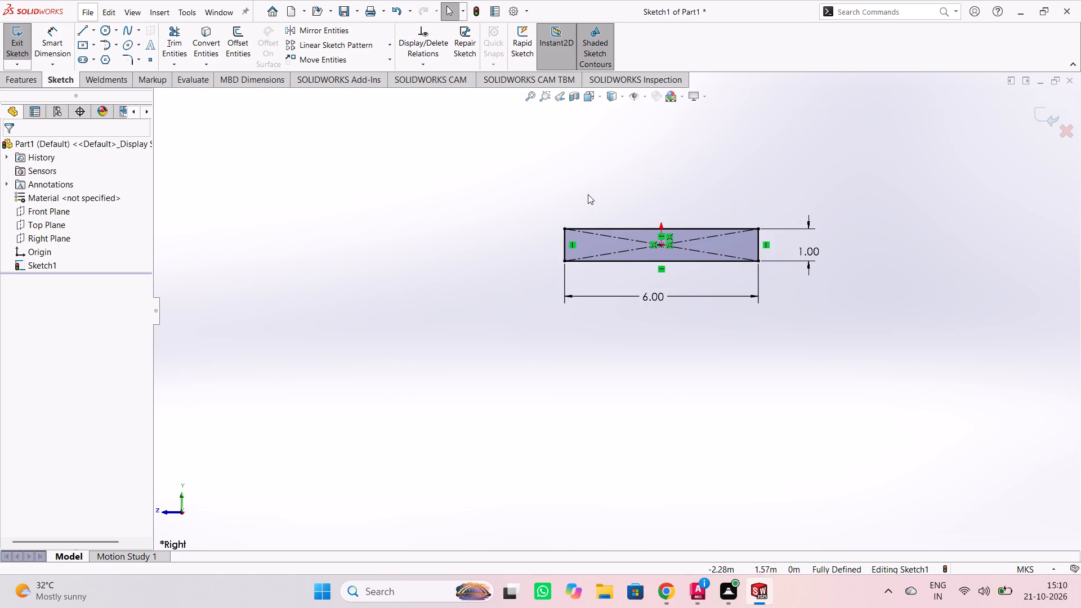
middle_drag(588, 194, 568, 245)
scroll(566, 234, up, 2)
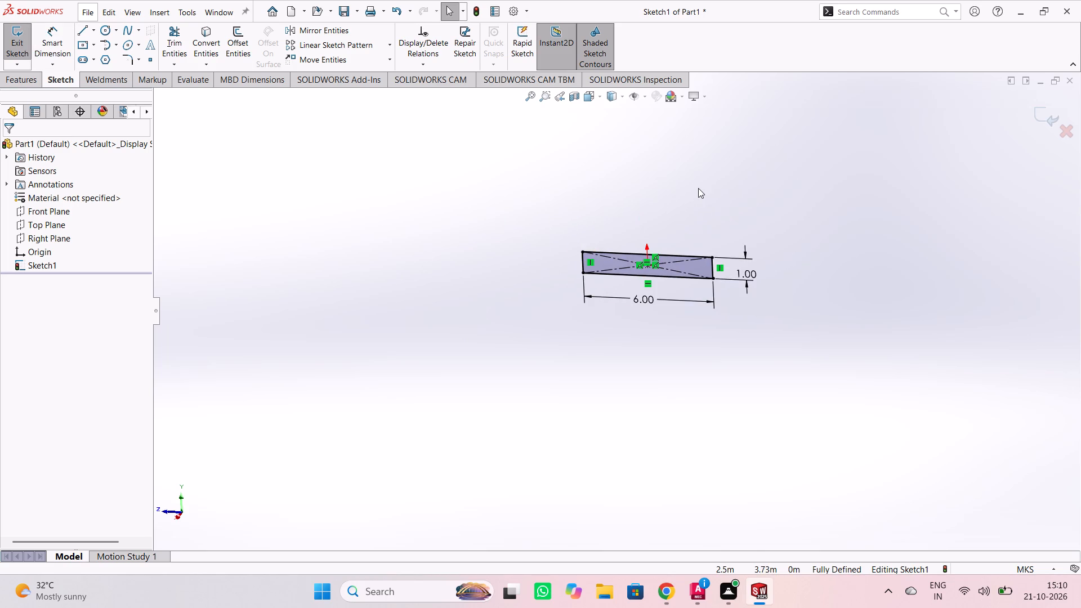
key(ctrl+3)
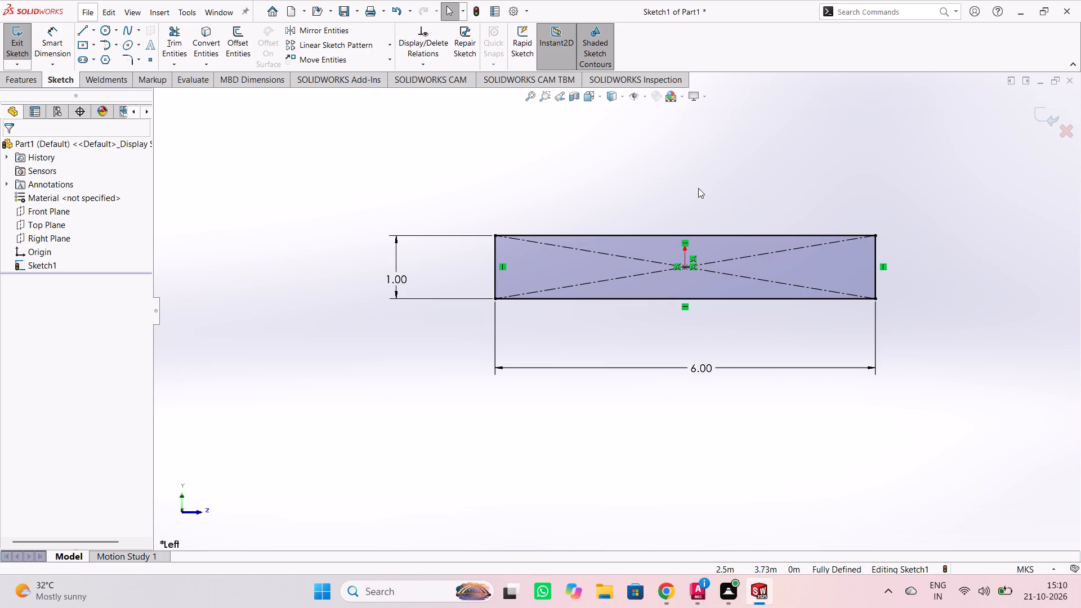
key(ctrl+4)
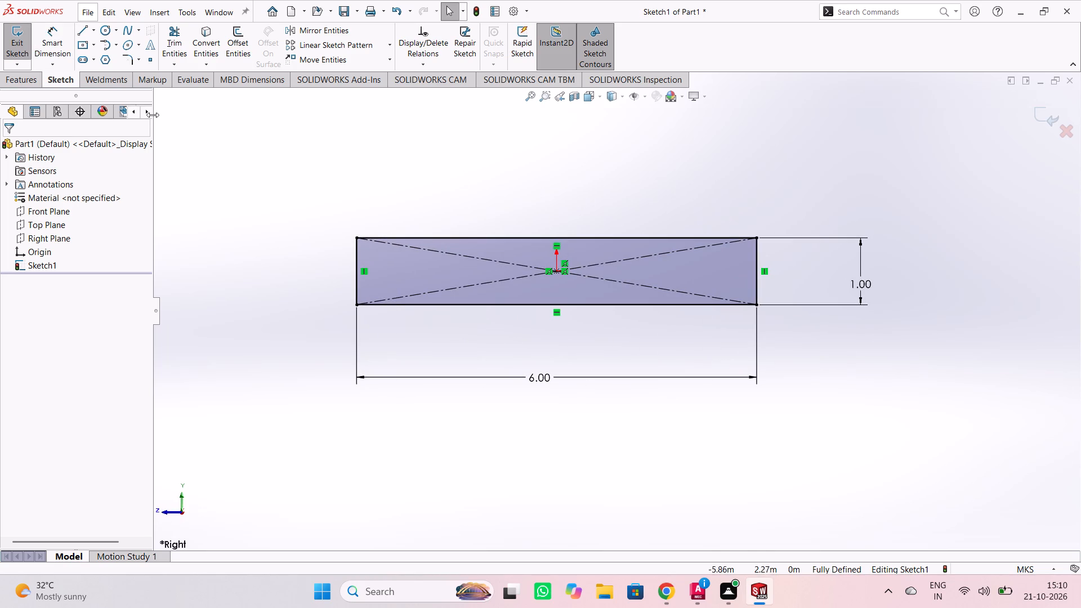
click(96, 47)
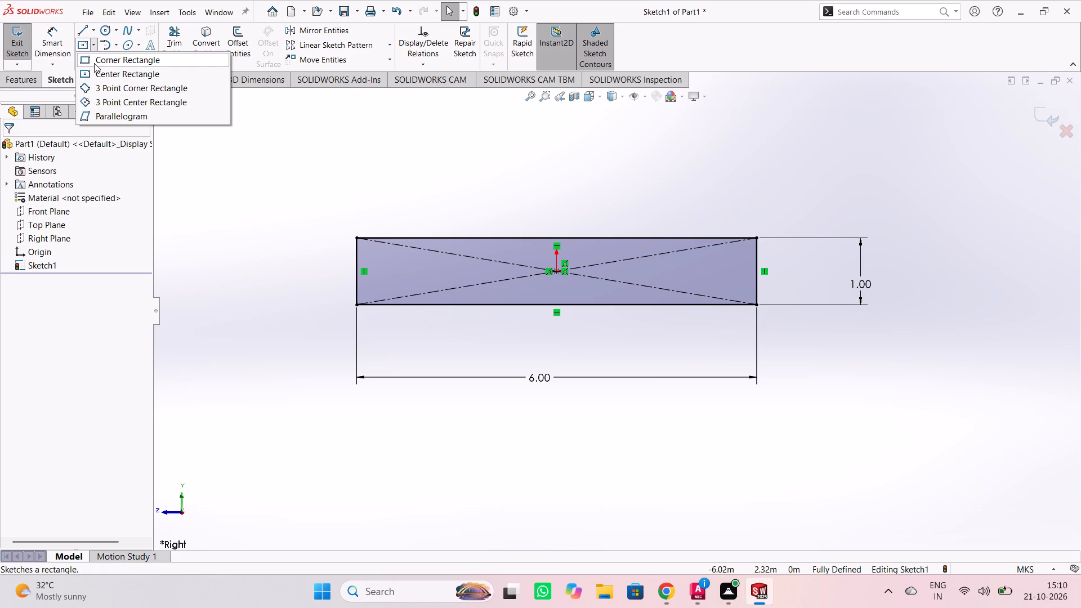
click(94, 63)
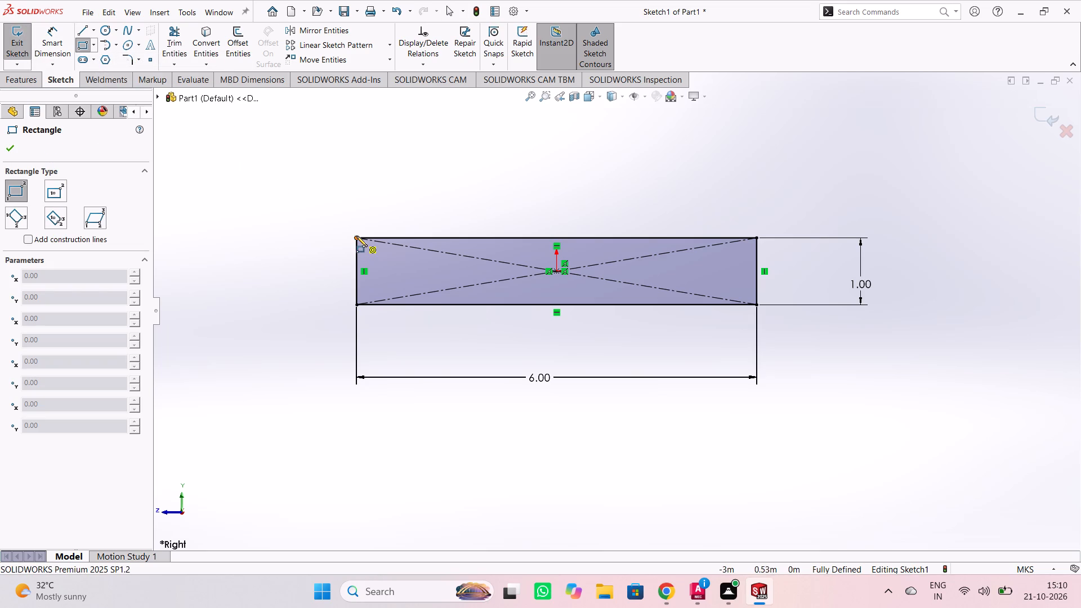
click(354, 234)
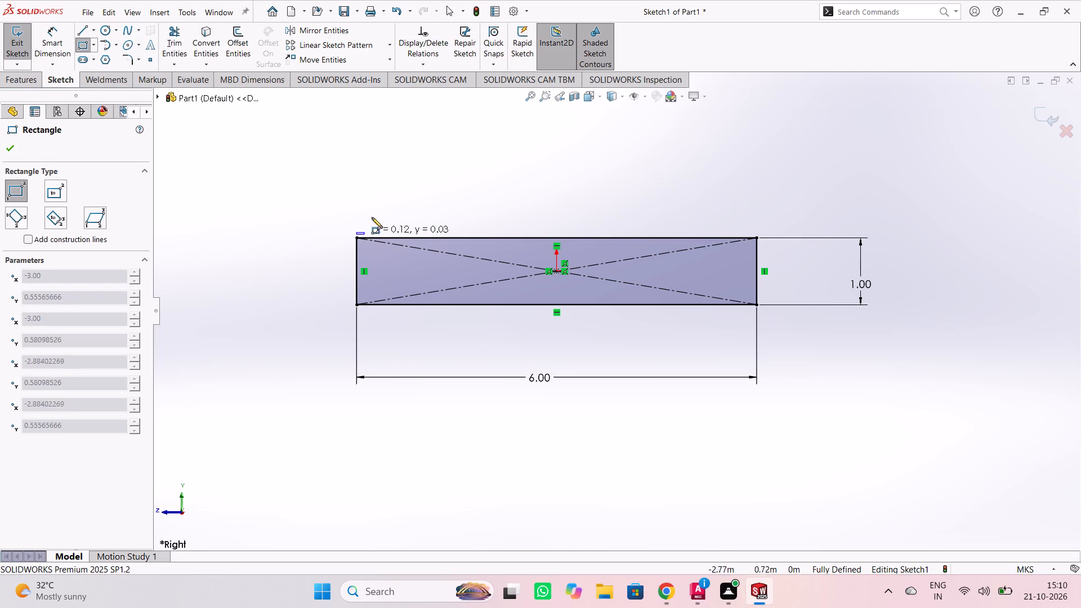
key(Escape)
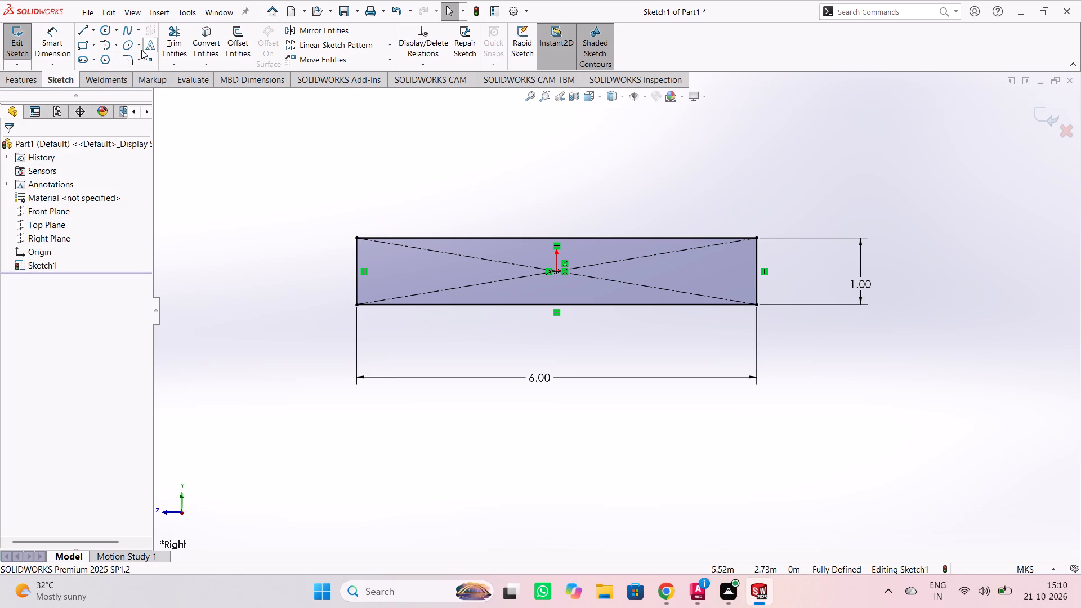
Sketch an upright corner rectangle from the base rectangle's upper-left corner, about 1.13 m wide and 3.98 m high.
click(87, 44)
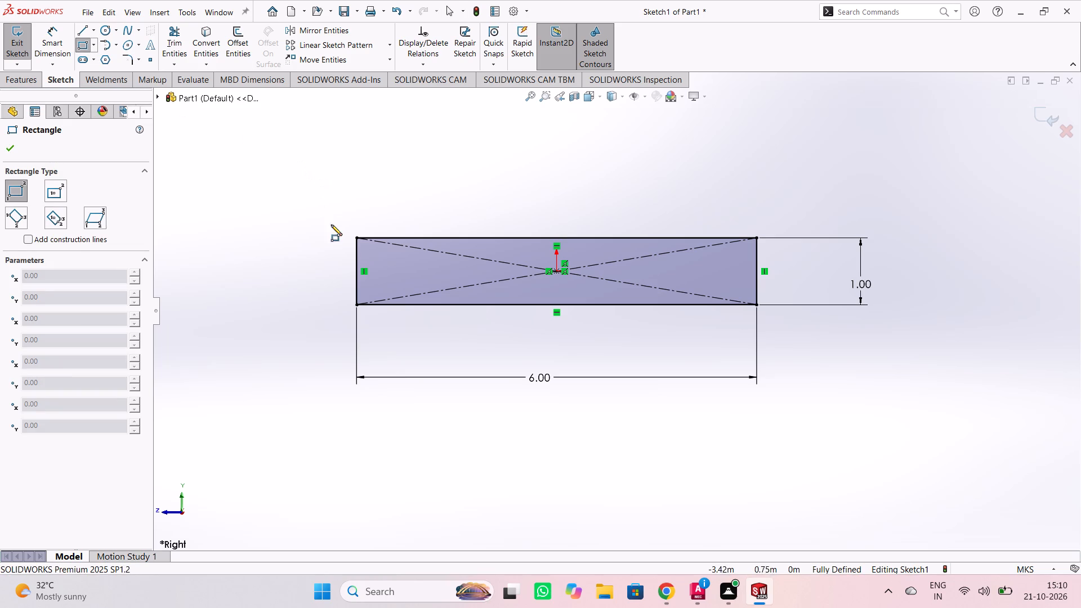
click(356, 238)
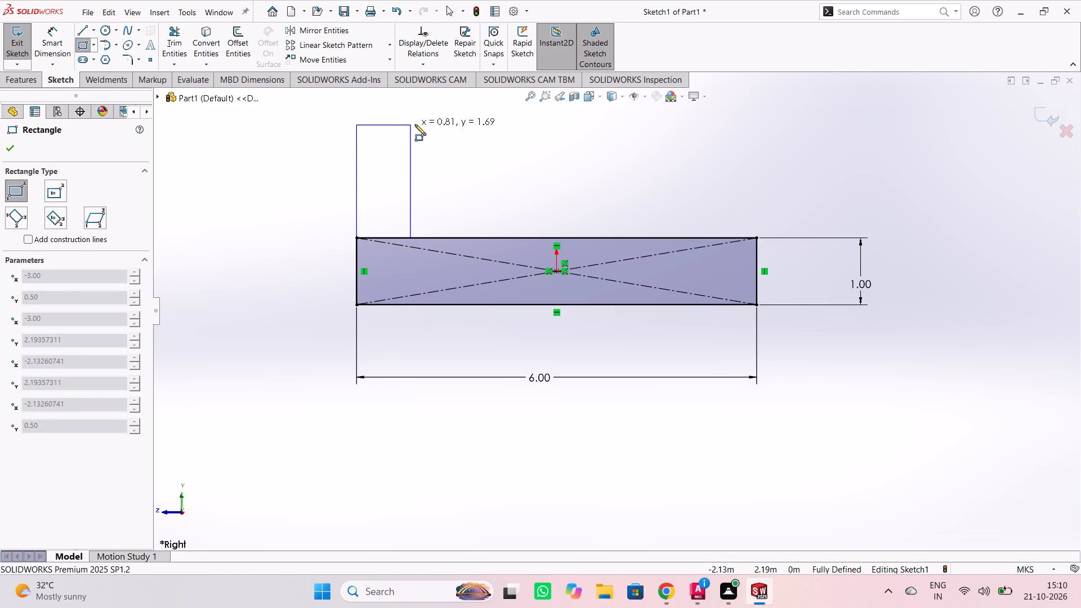
scroll(422, 107, down, 3)
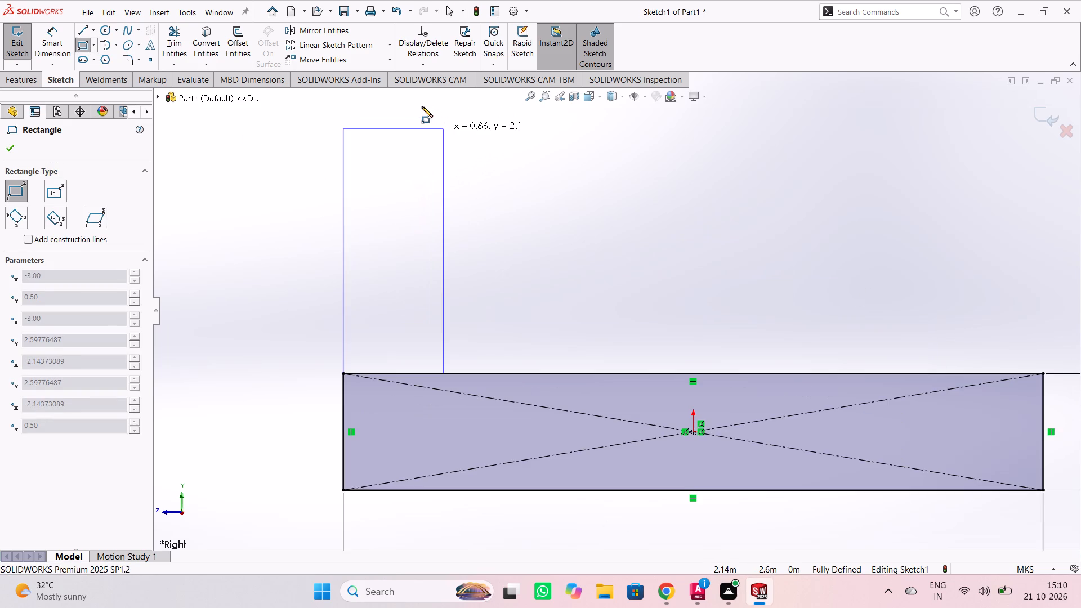
scroll(422, 106, up, 2)
scroll(422, 106, down, 3)
scroll(466, 138, down, 2)
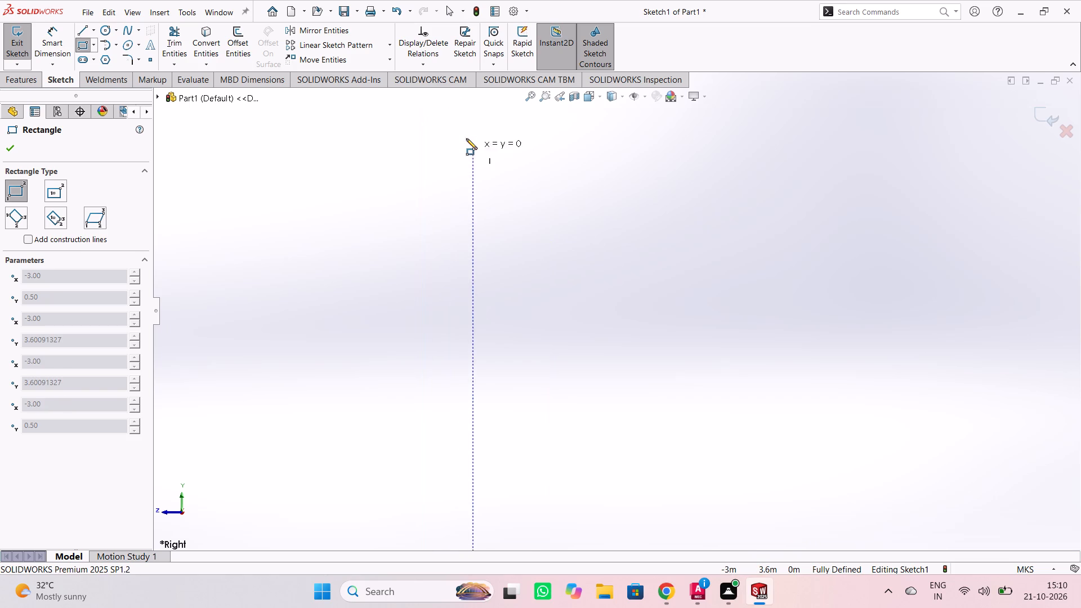
scroll(466, 138, down, 1)
scroll(466, 138, up, 3)
scroll(466, 138, down, 5)
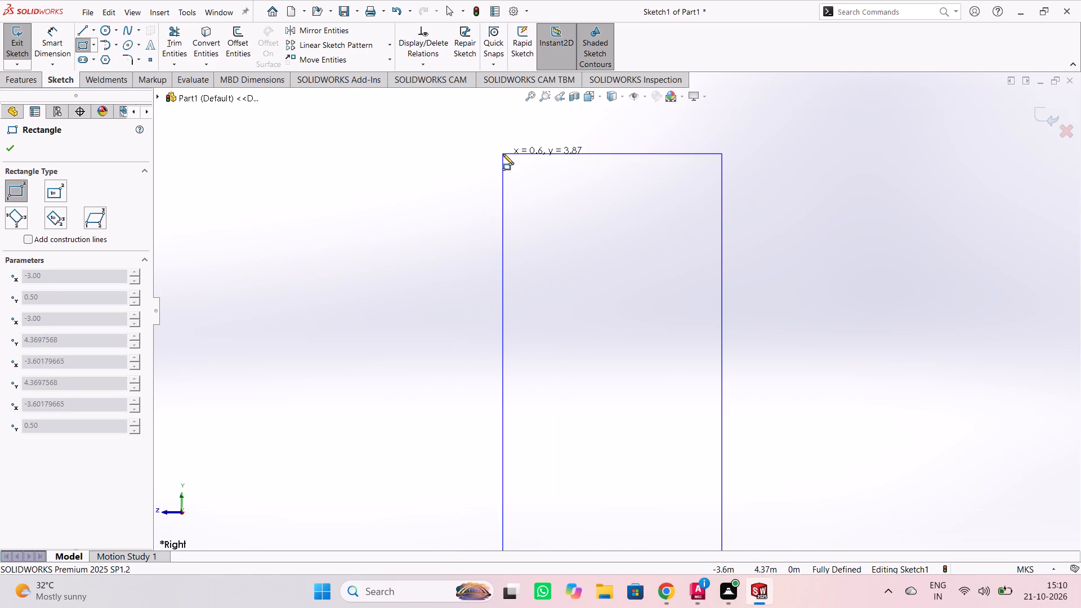
scroll(503, 154, down, 1)
scroll(527, 191, up, 2)
scroll(527, 191, down, 2)
scroll(528, 192, up, 4)
scroll(528, 192, down, 4)
scroll(528, 192, up, 3)
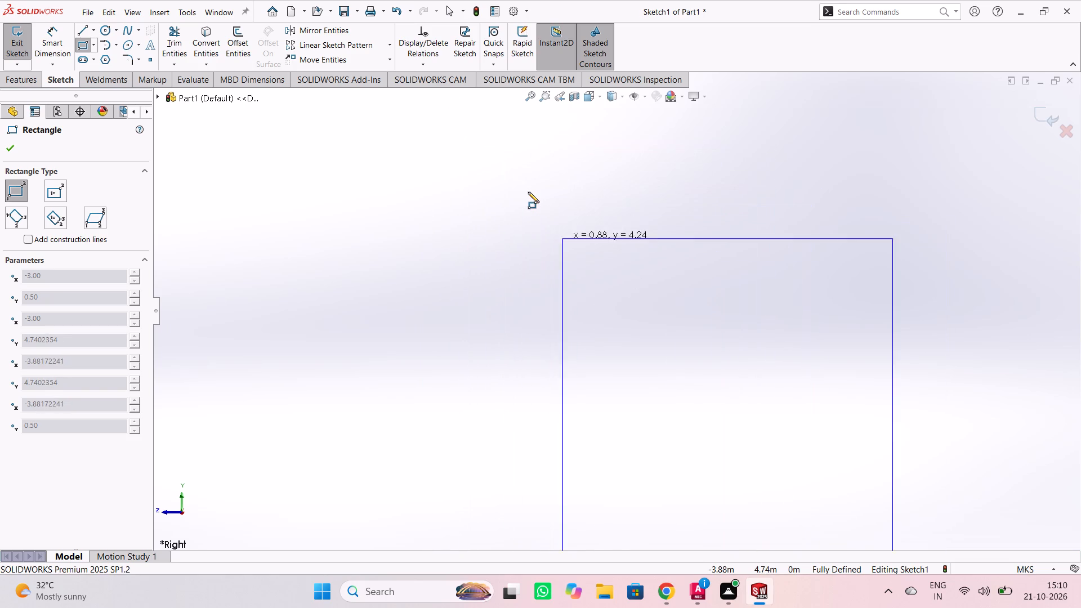
scroll(528, 192, up, 2)
scroll(528, 192, down, 4)
scroll(586, 230, up, 3)
scroll(618, 325, down, 4)
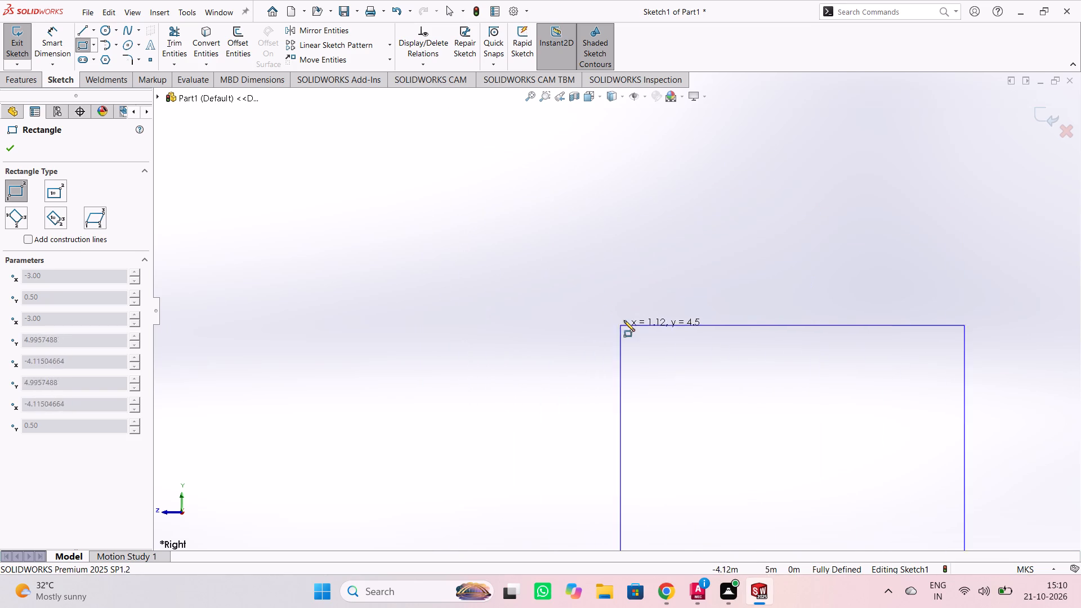
scroll(629, 317, up, 14)
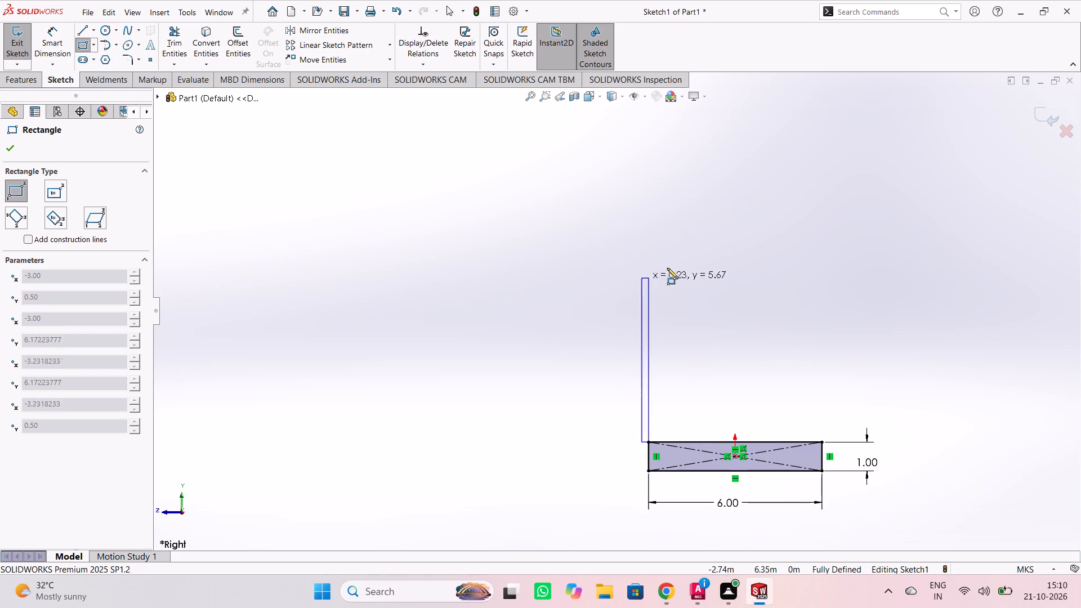
click(681, 327)
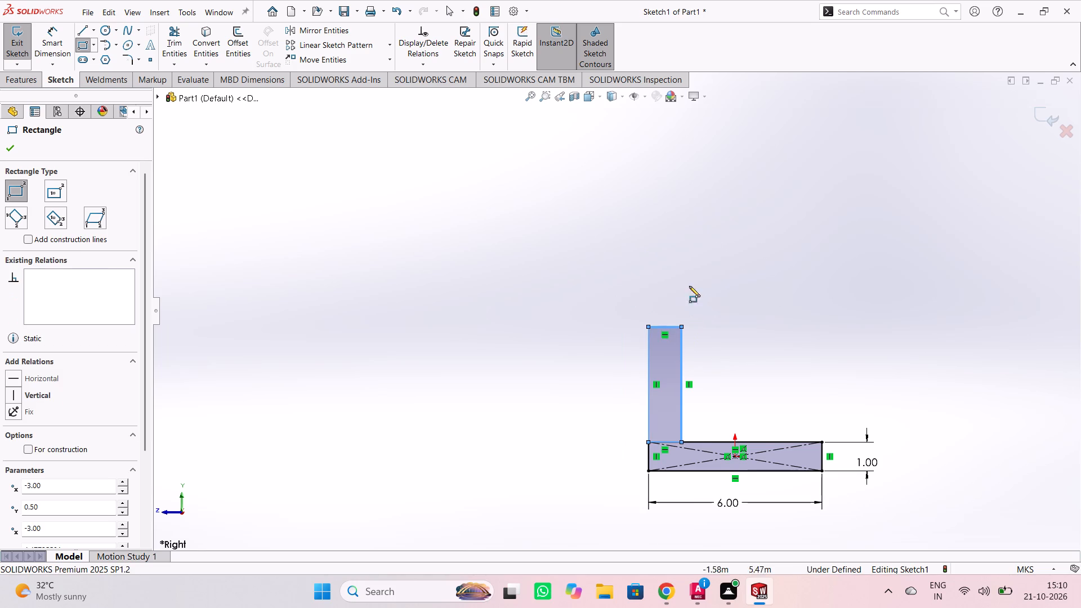
key(Escape)
Dimension the overall height from the base's bottom edge to the upright's top edge and set it to 5 m.
right_click(523, 278)
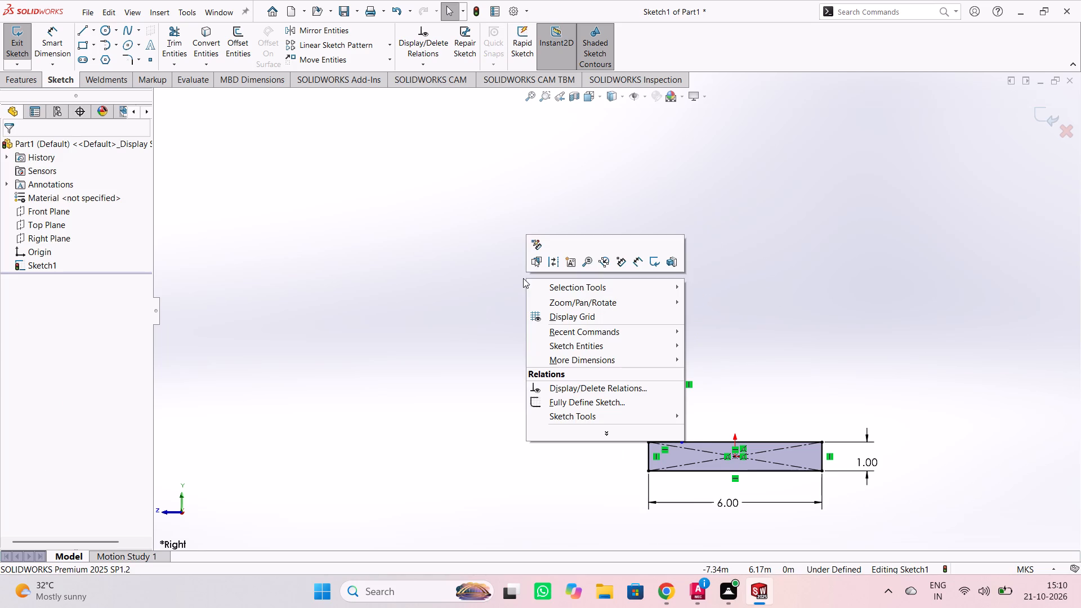
click(633, 256)
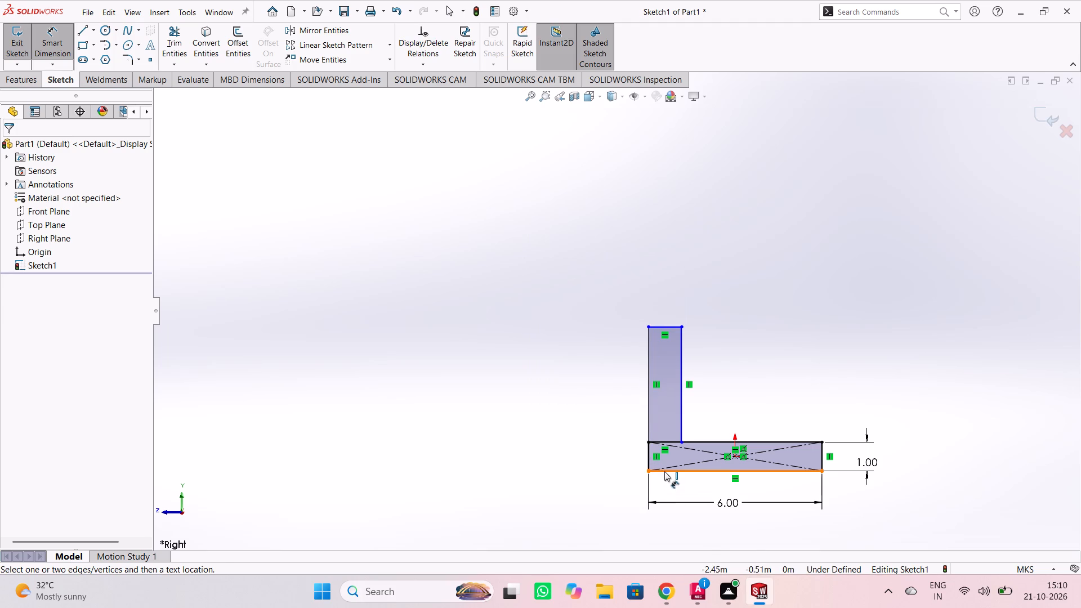
click(664, 471)
click(656, 329)
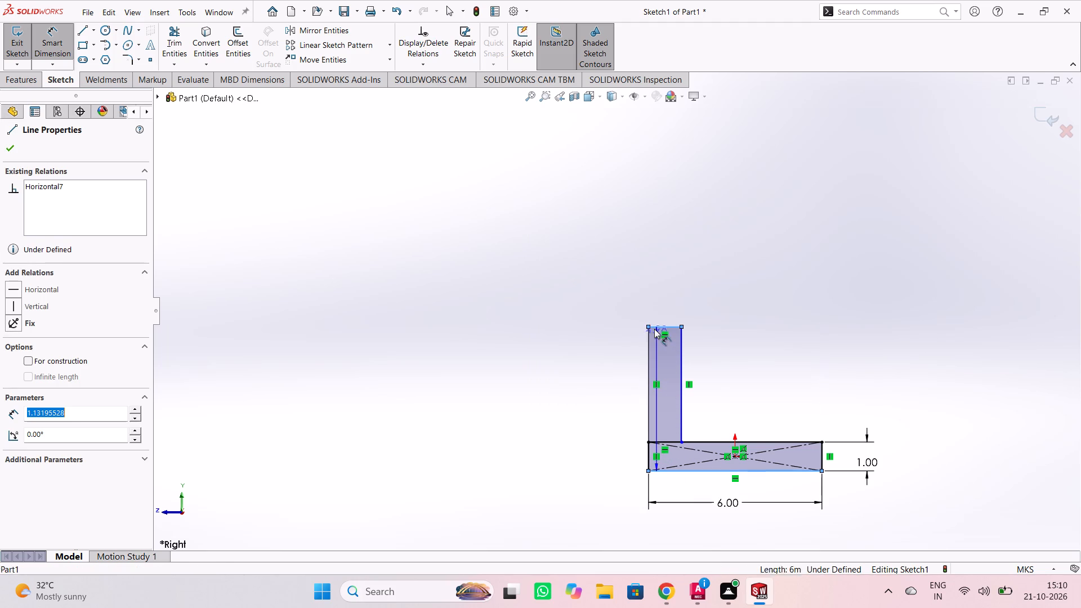
click(545, 395)
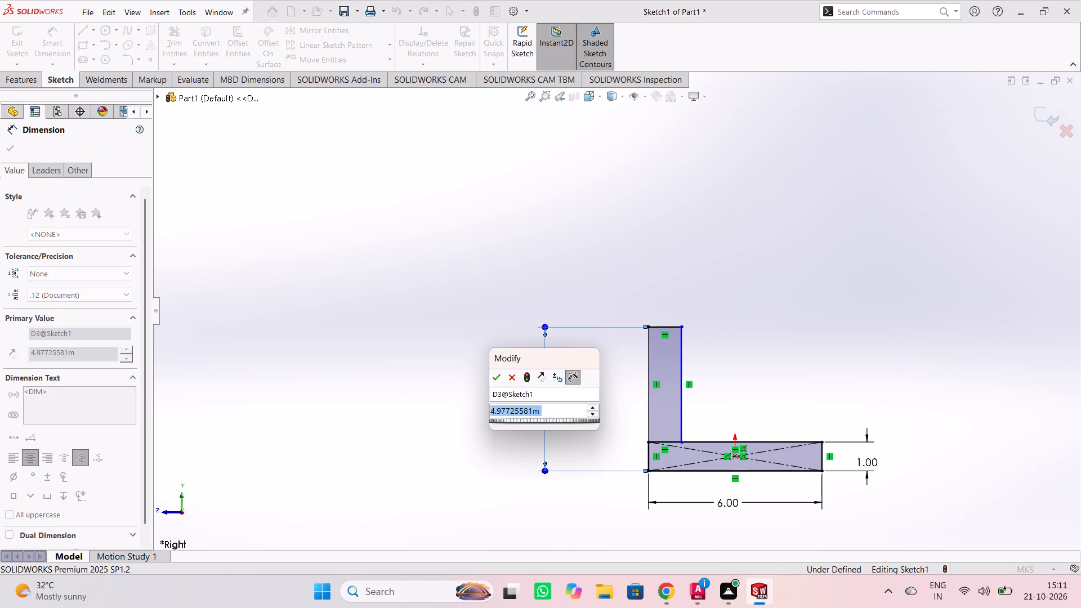
key(5)
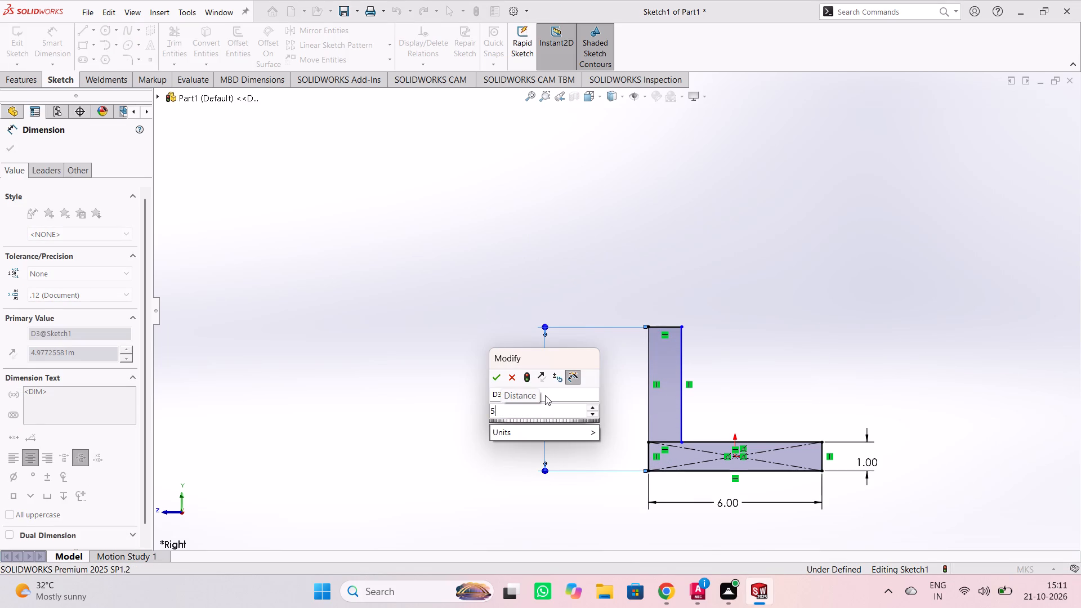
key(Return)
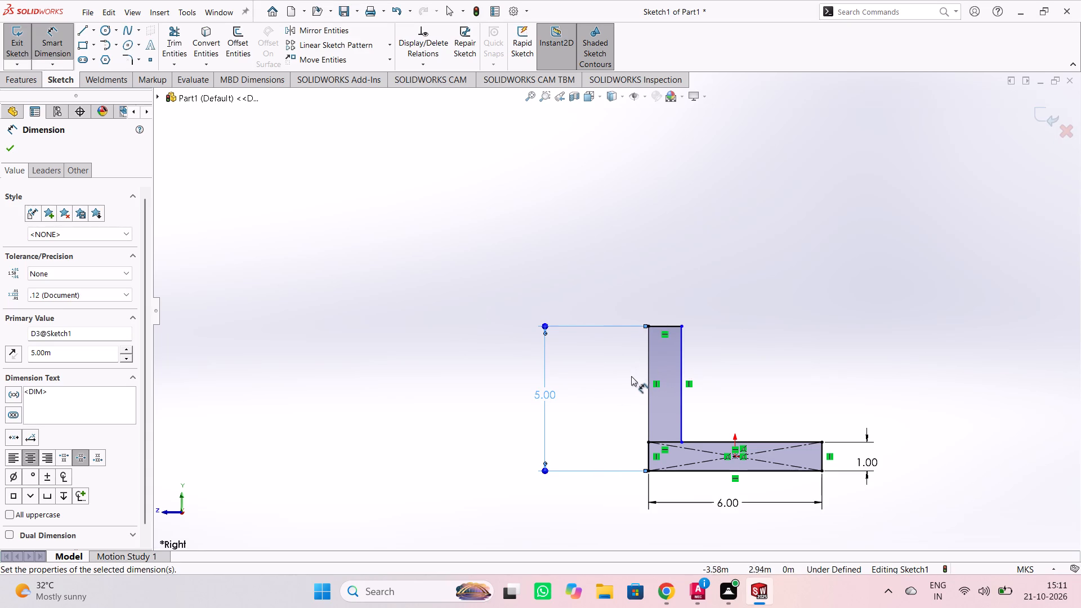
Dimension the upright rectangle's top edge and set its width to 1 m.
click(658, 324)
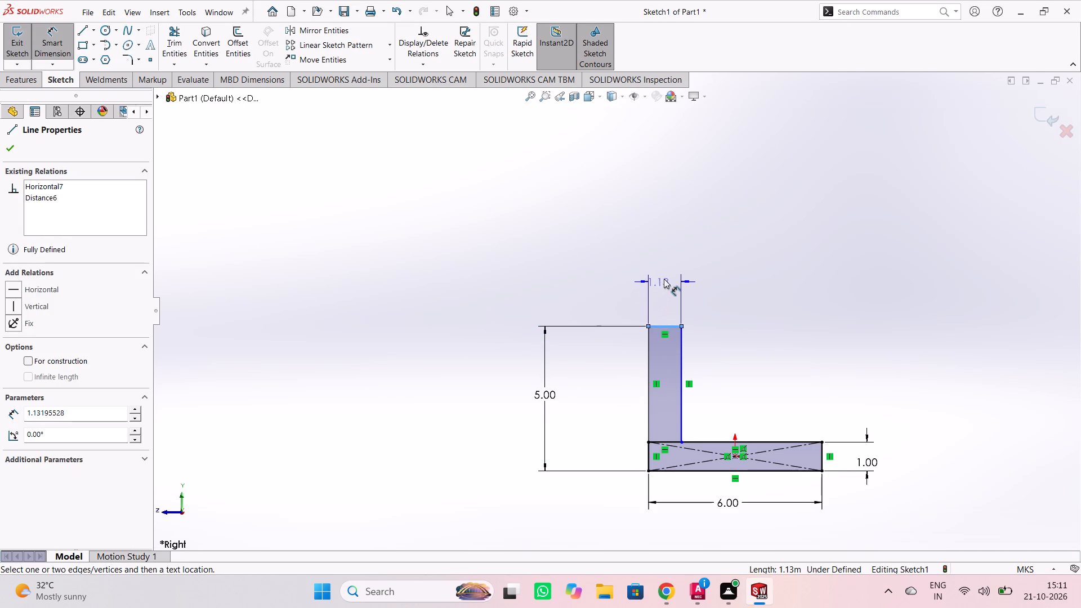
click(664, 279)
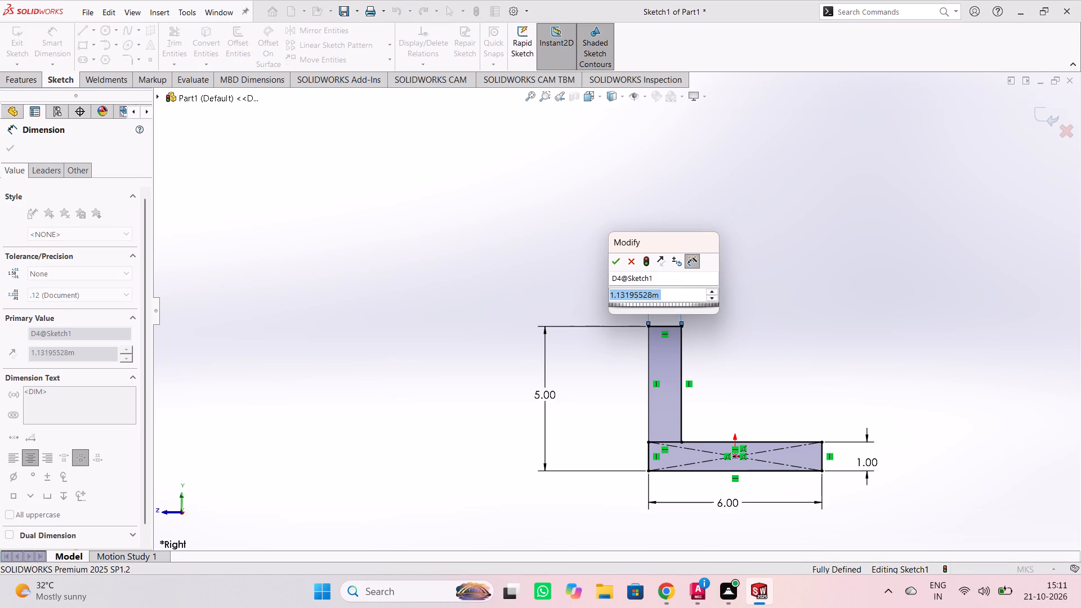
key(1)
key(Return)
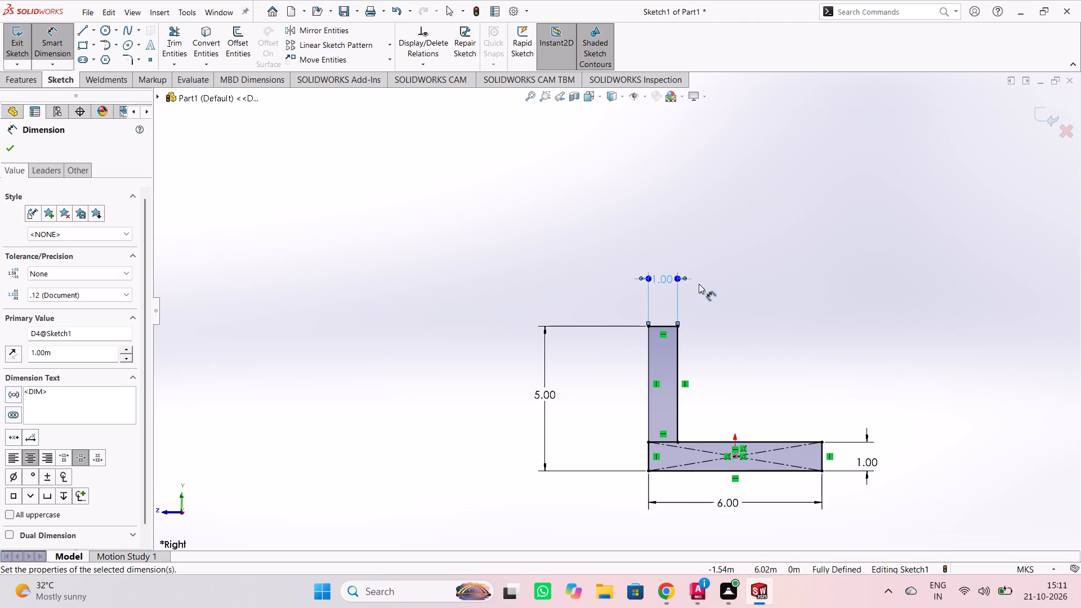
click(725, 309)
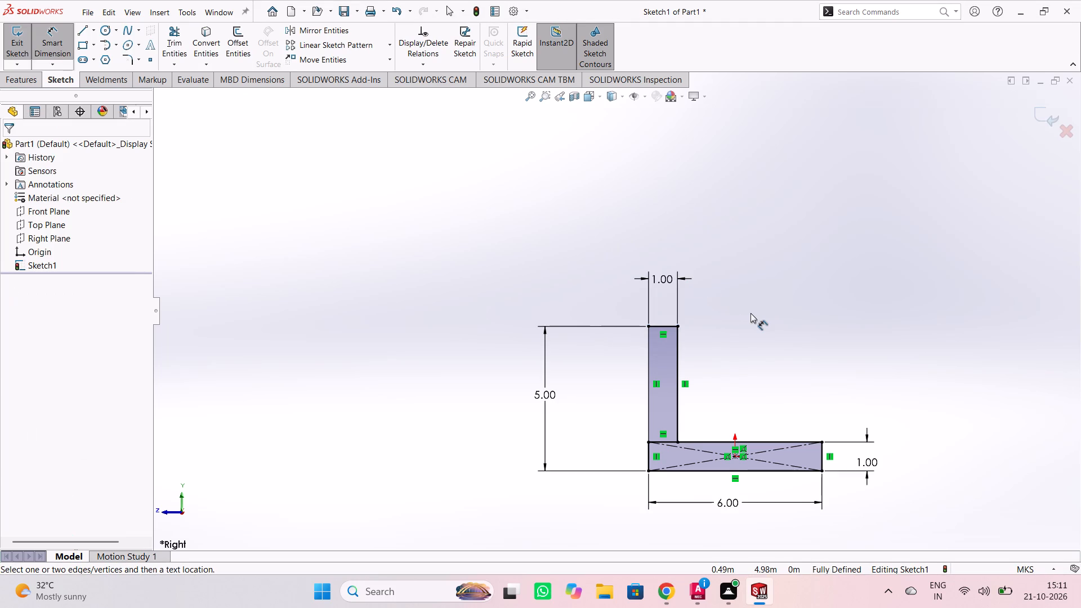
key(Escape)
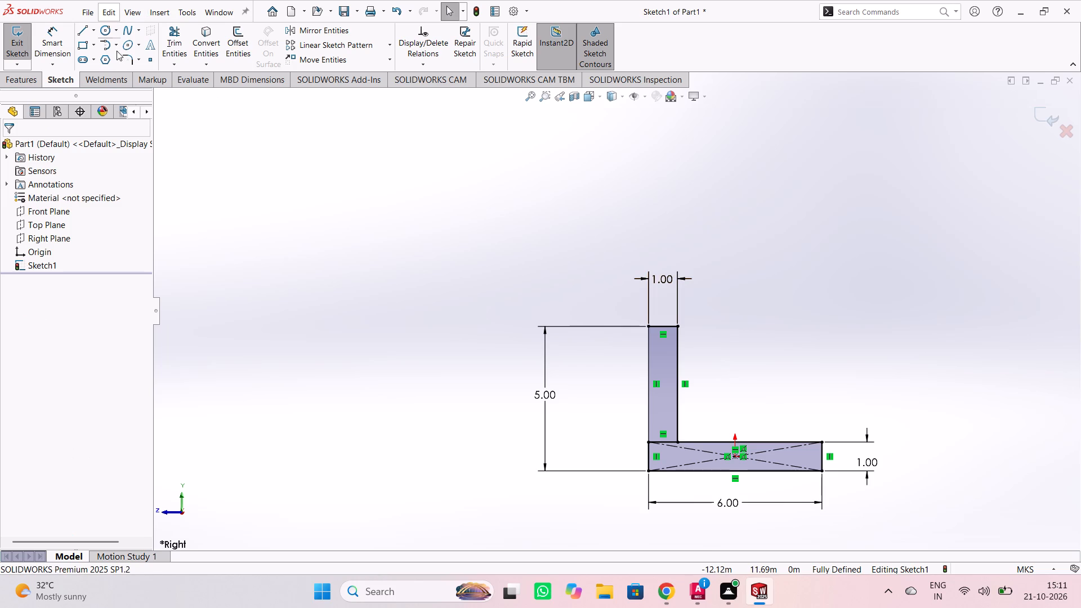
Power-trim the shared segment between the upright and the base, together with the adjoining half of the base's diagonal construction line.
click(167, 50)
scroll(548, 285, up, 3)
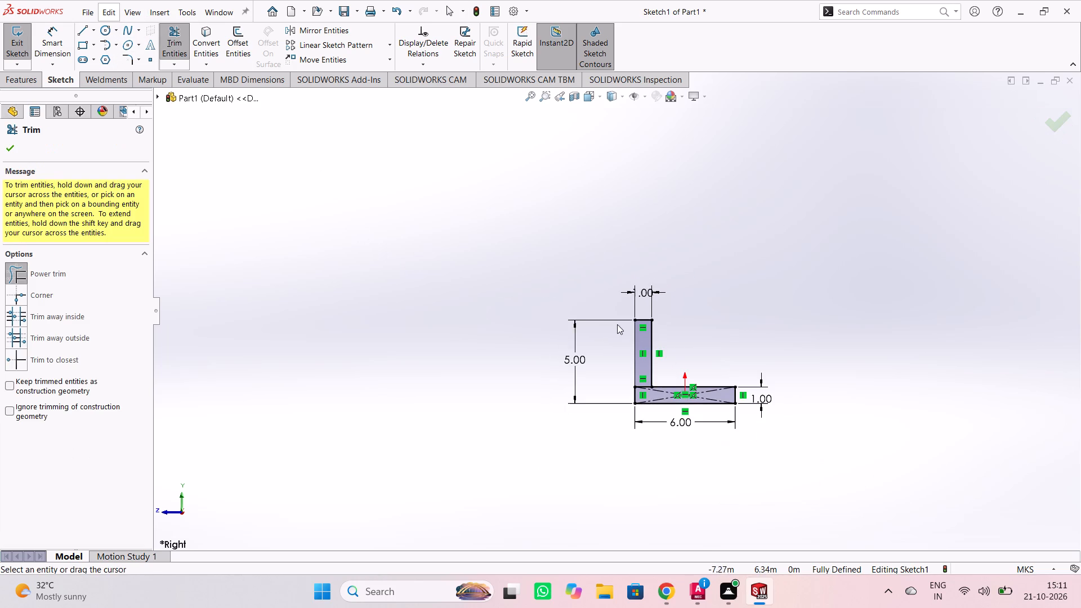
scroll(637, 392, down, 6)
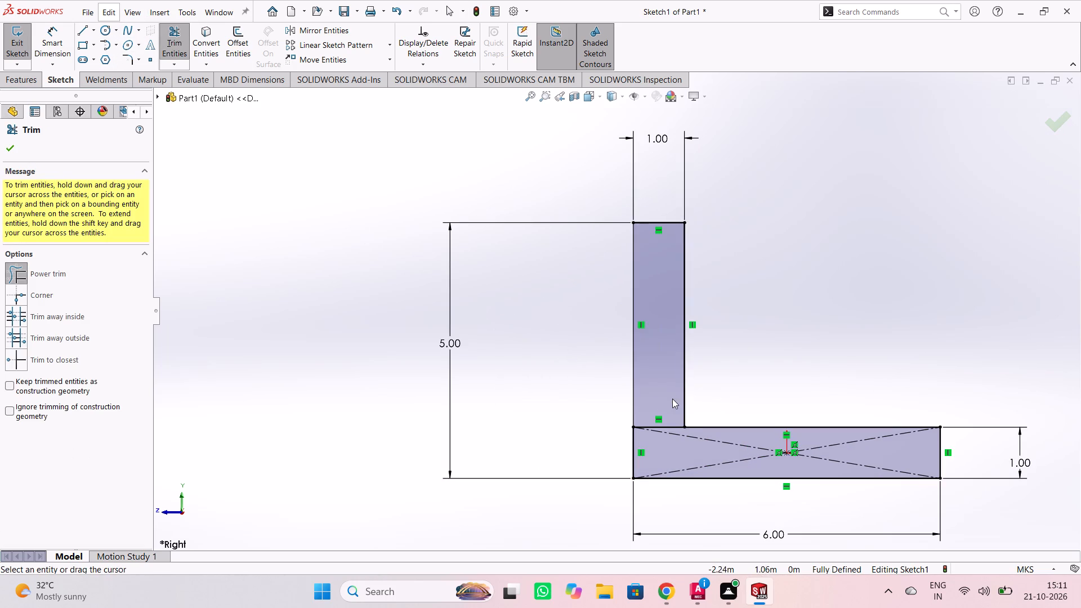
drag(660, 396, 665, 444)
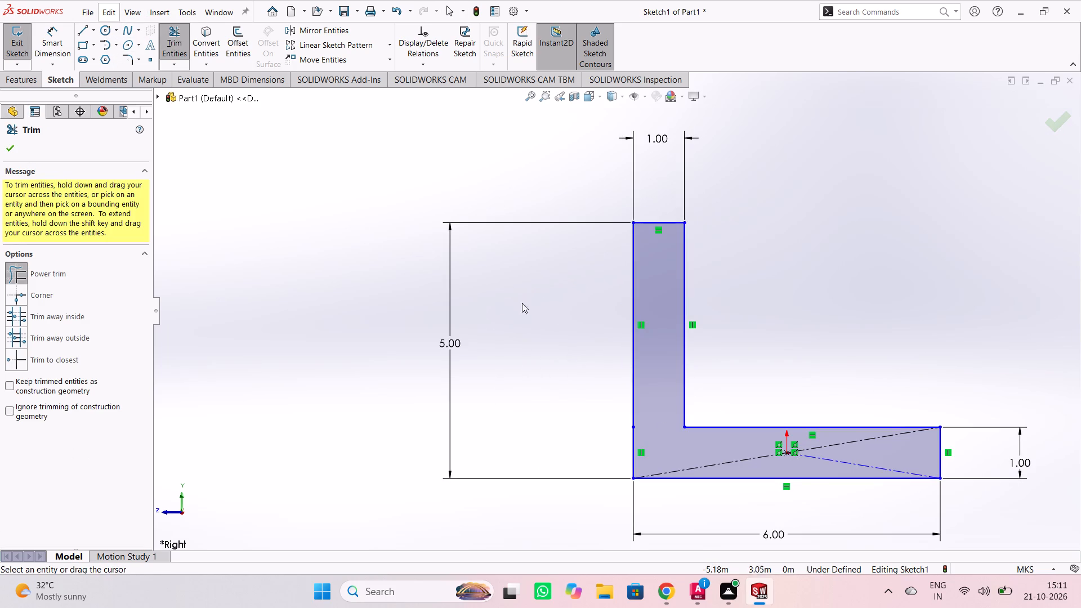
key(Escape)
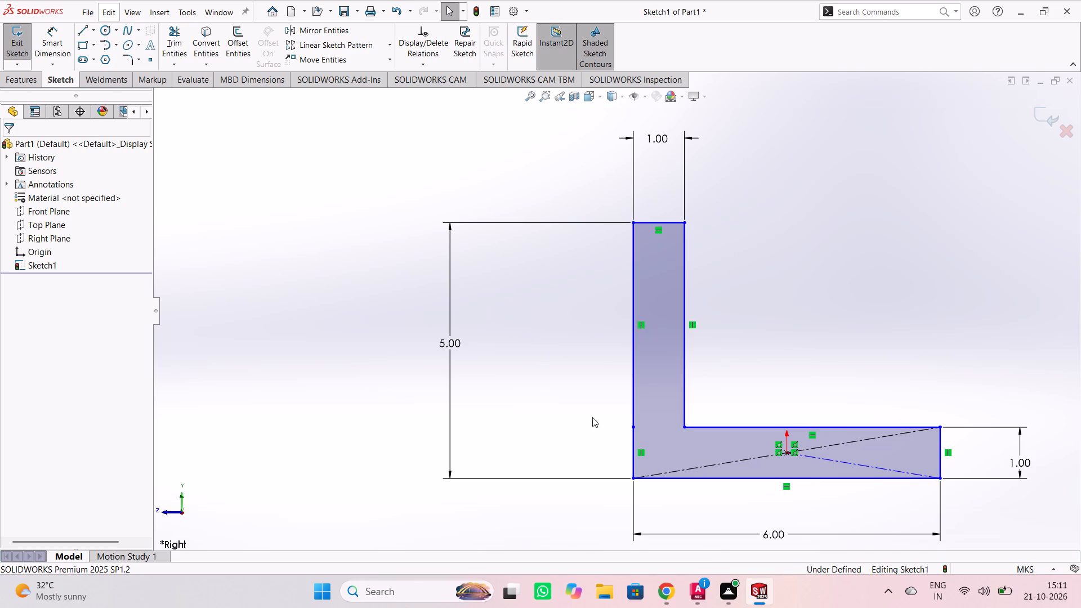
Power-trim the remaining diagonal construction lines inside the base rectangle.
click(169, 36)
drag(708, 439, 763, 458)
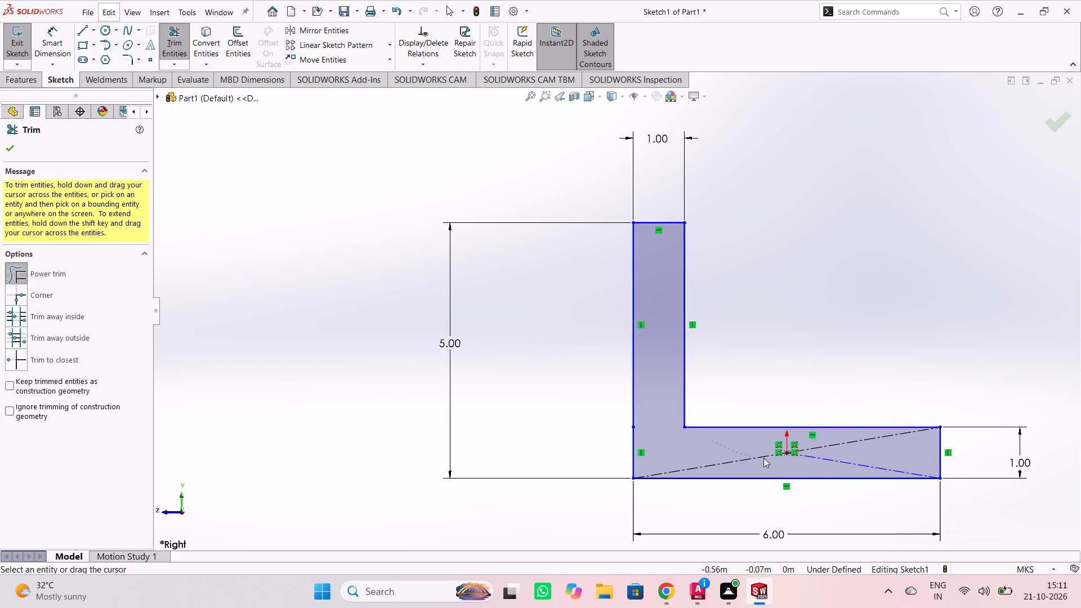
drag(763, 458, 841, 441)
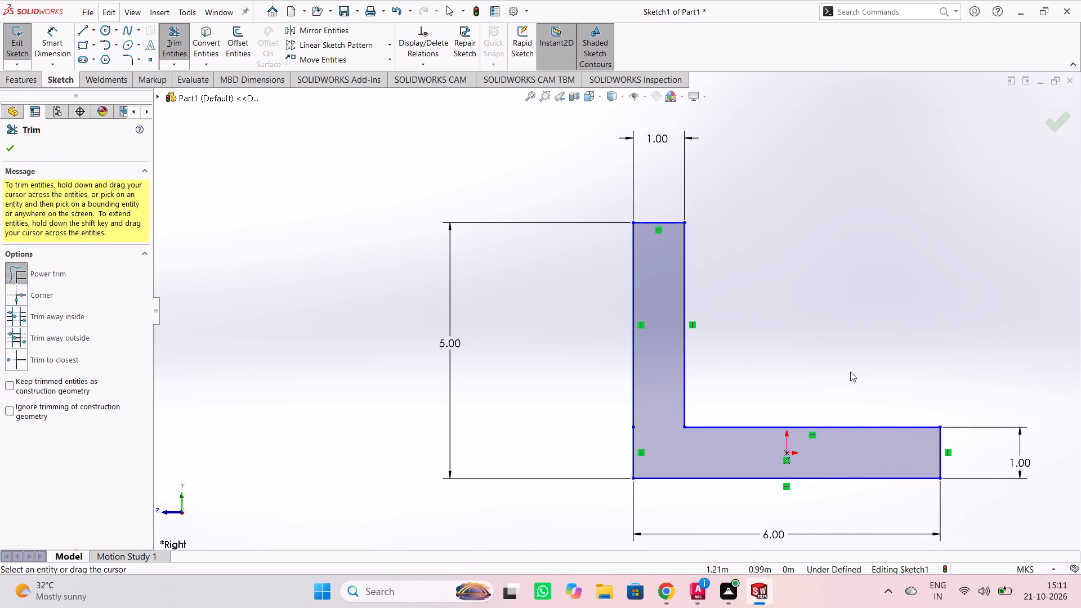
scroll(852, 287, down, 2)
scroll(859, 283, up, 4)
key(Escape)
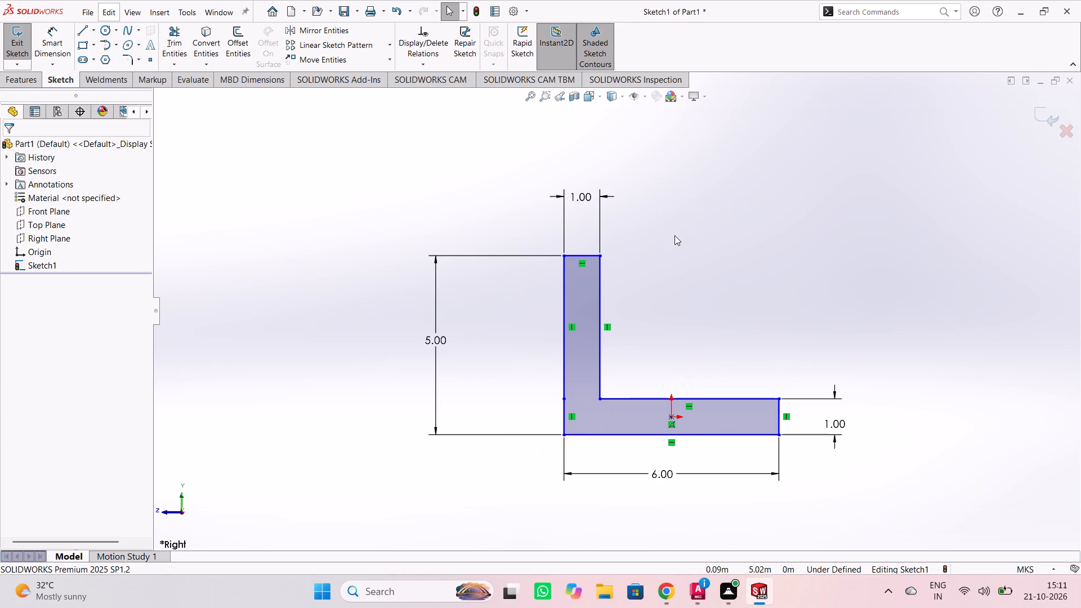
Dimension the upright's outer vertical edge segment above the base at 4 m.
click(51, 47)
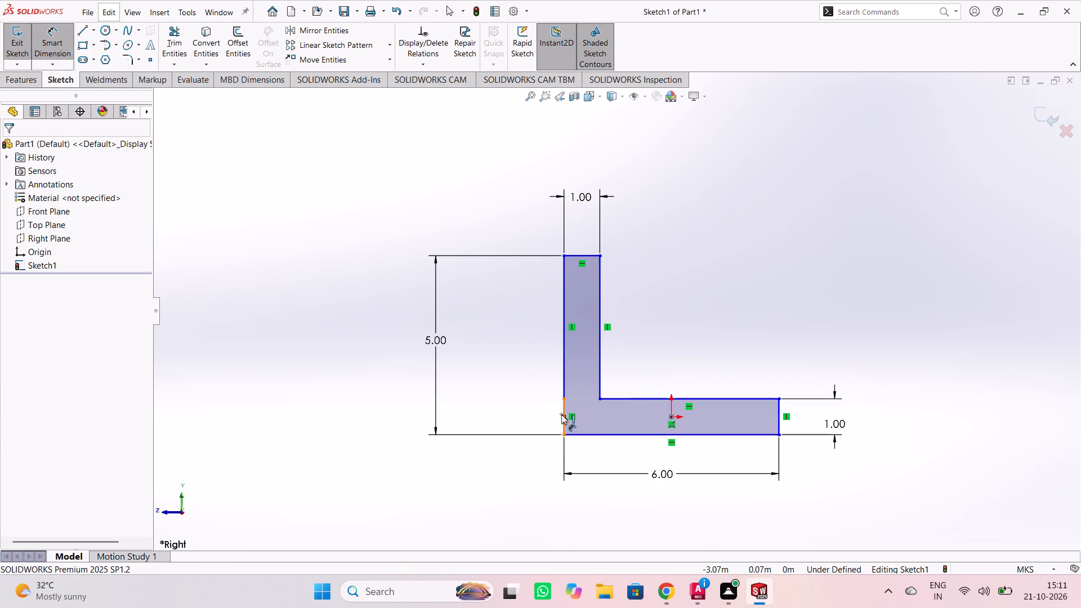
click(564, 357)
click(521, 331)
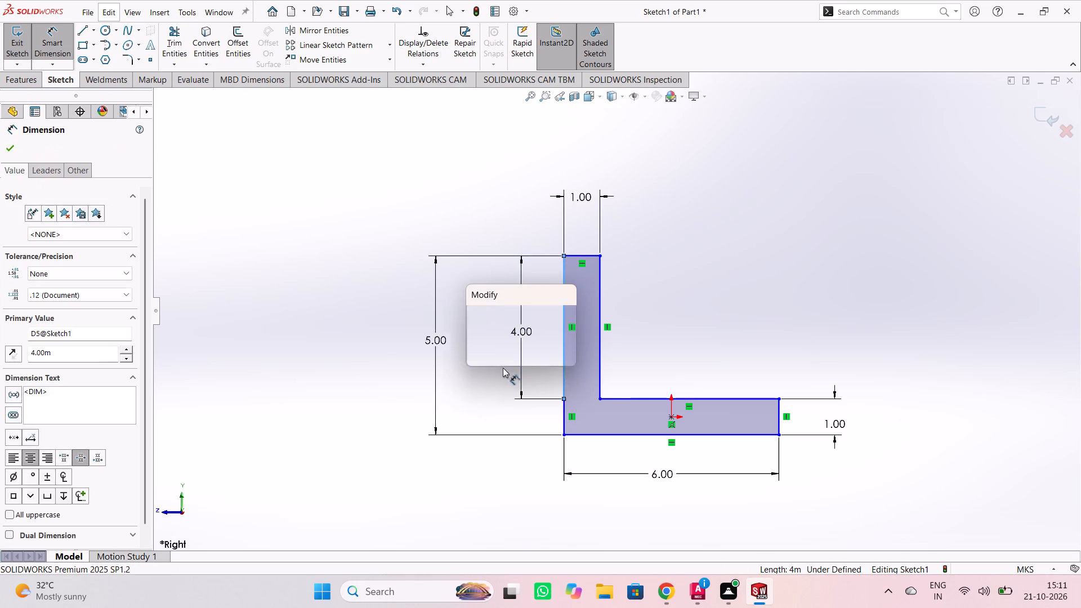
click(473, 316)
click(480, 355)
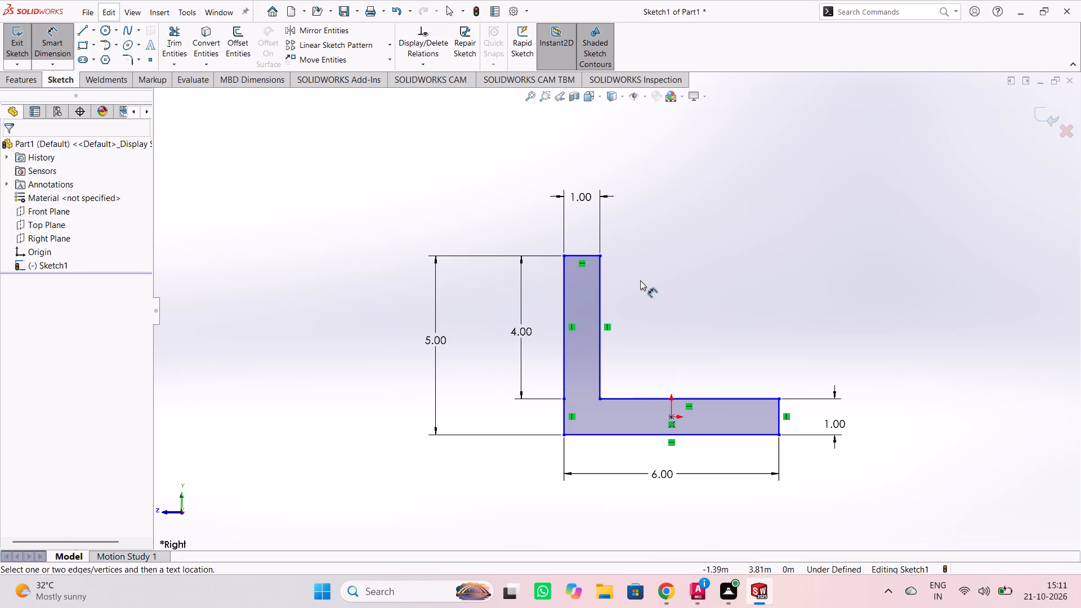
Dimension the vertical distance from the origin to the base's bottom edge at 0.5 m.
click(670, 418)
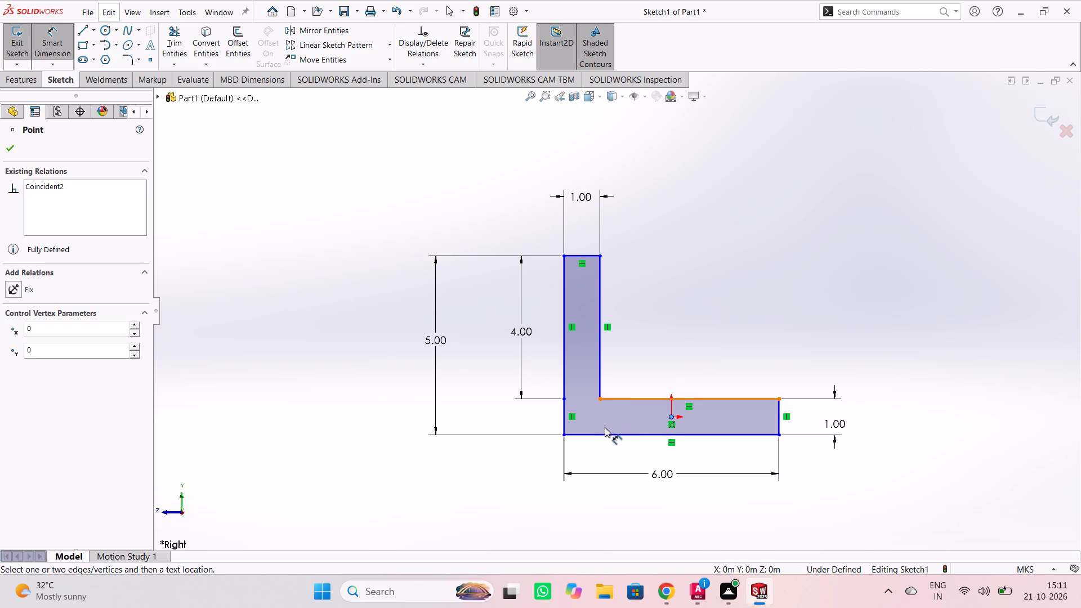
click(601, 435)
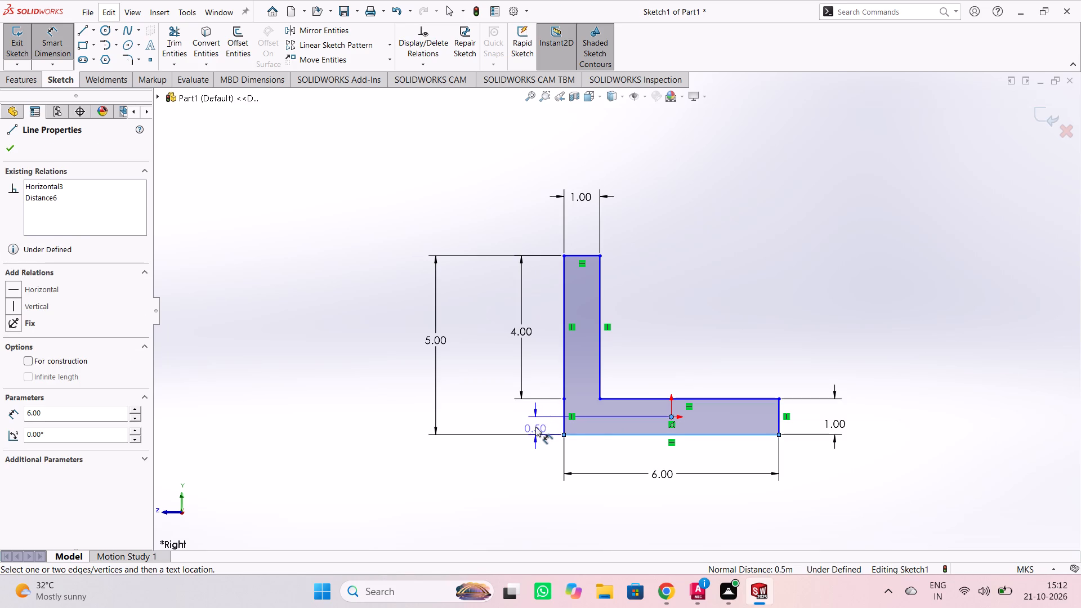
click(535, 427)
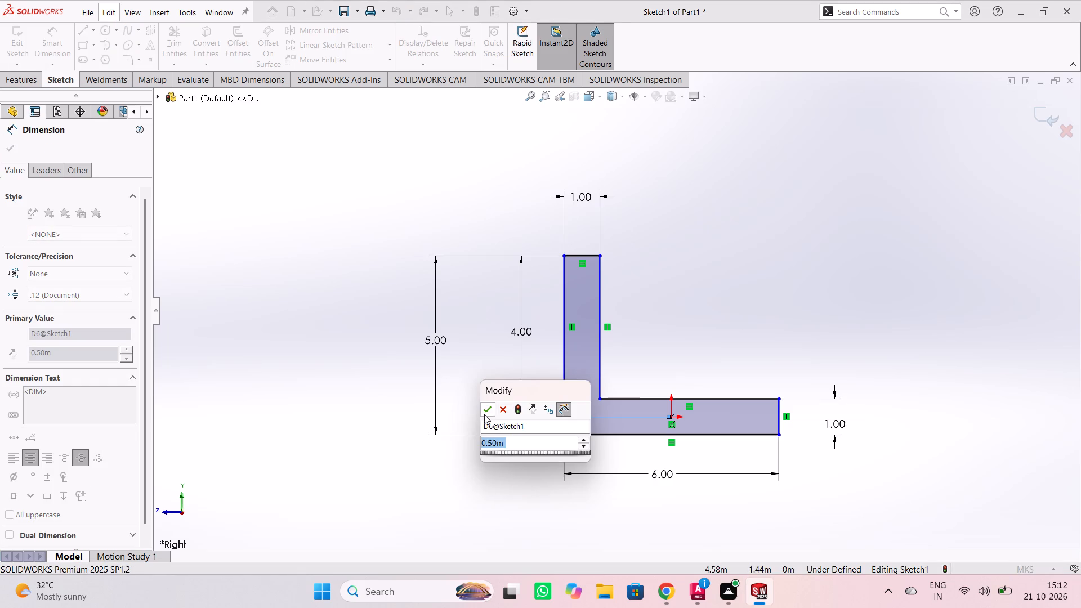
click(484, 414)
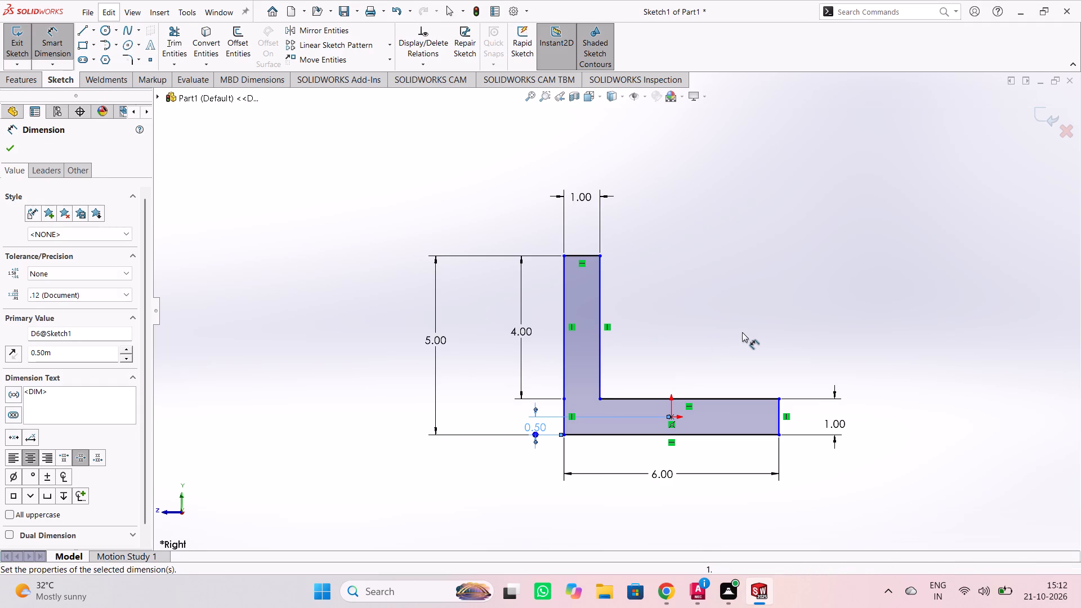
click(742, 332)
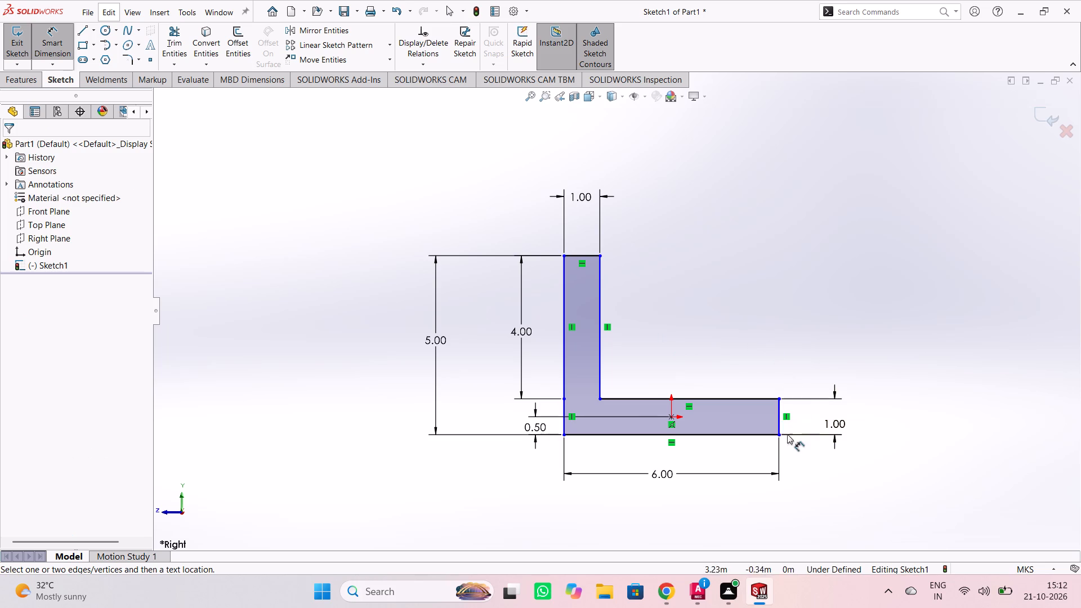
Dimension the horizontal distance from the origin to the upright's inner vertical edge at 2 m and exit the sketch.
click(671, 416)
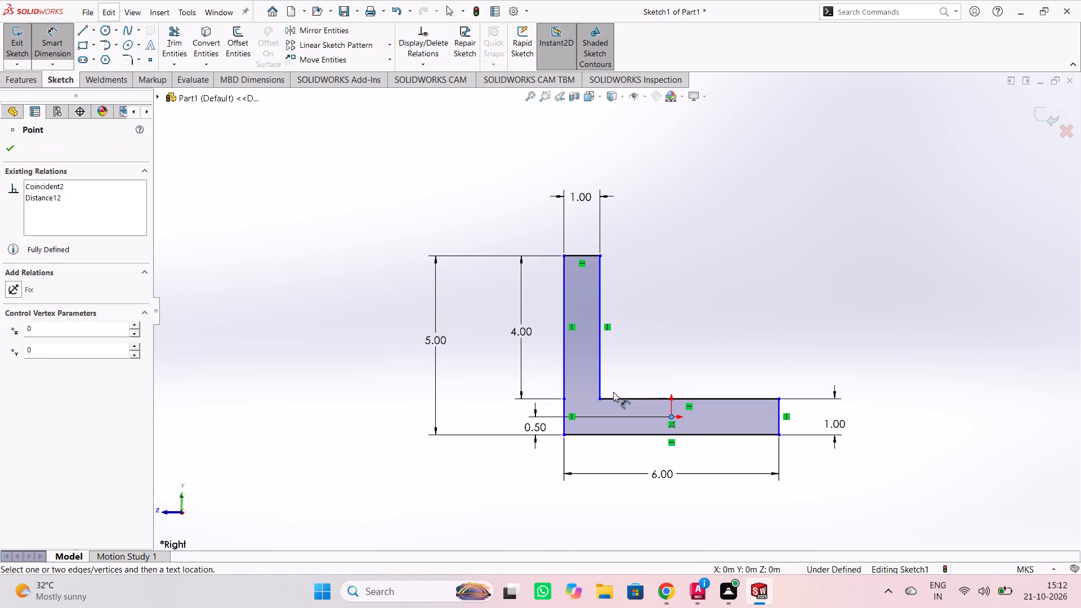
click(600, 369)
click(635, 357)
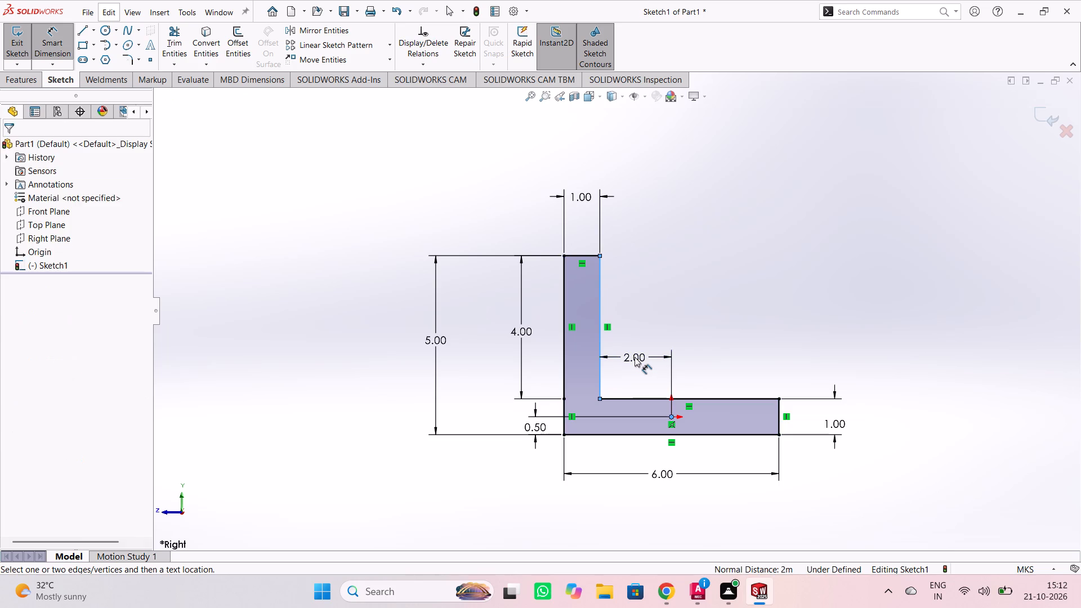
click(583, 346)
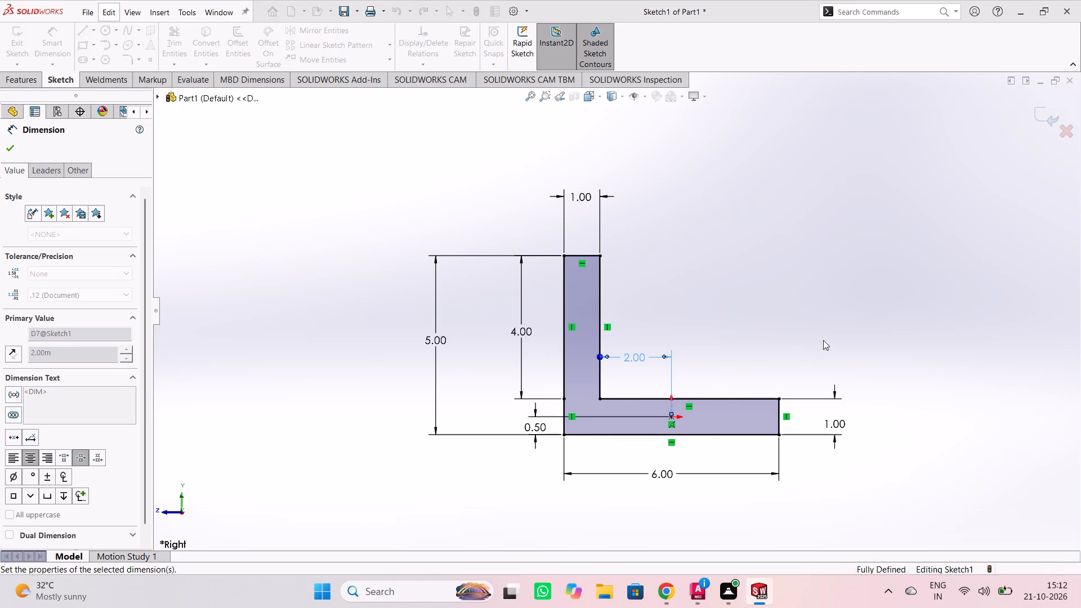
click(836, 324)
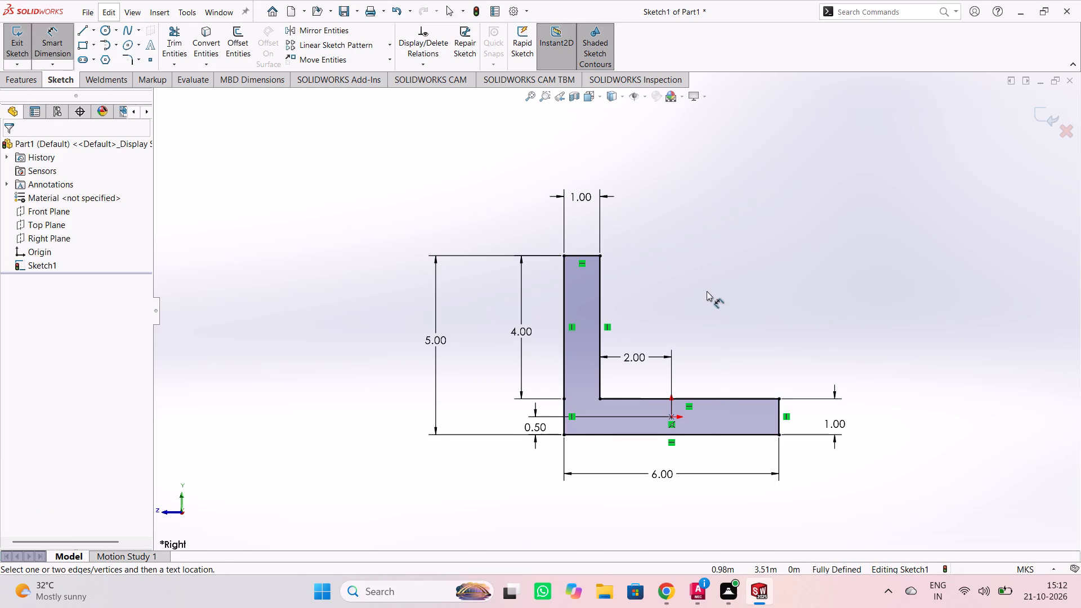
scroll(797, 303, down, 2)
scroll(678, 290, up, 4)
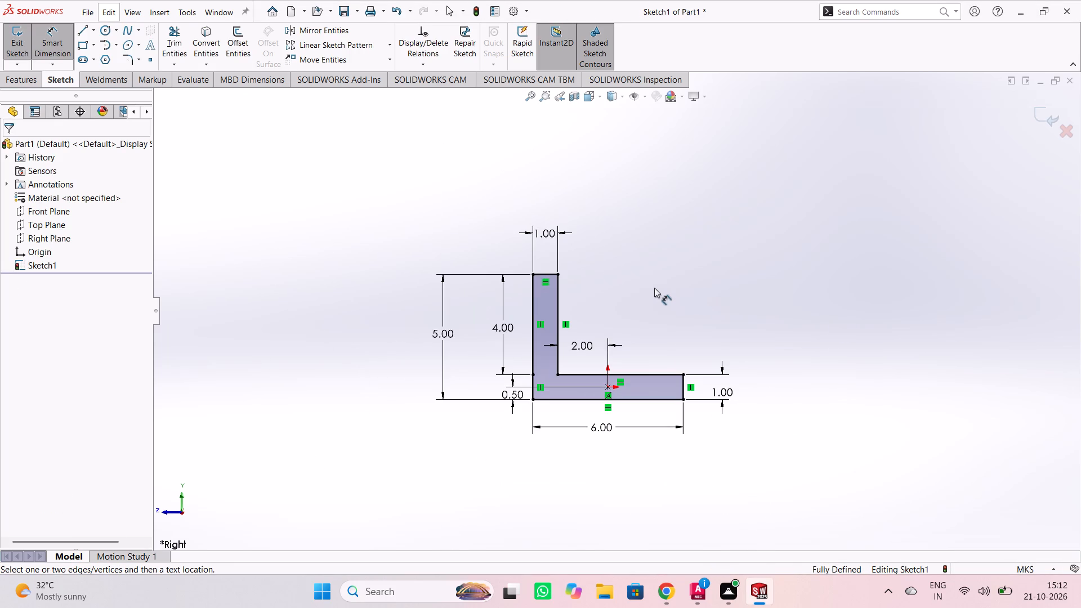
click(20, 42)
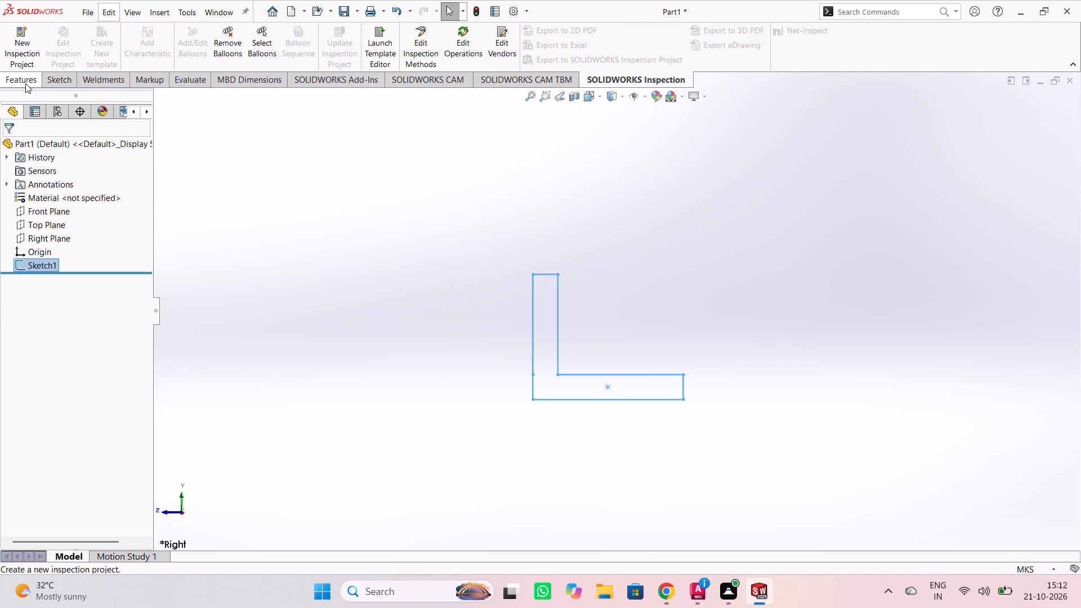
Extrude the L-shaped profile as a boss 8 m deep, using the Mid Plane end condition.
click(25, 83)
click(22, 48)
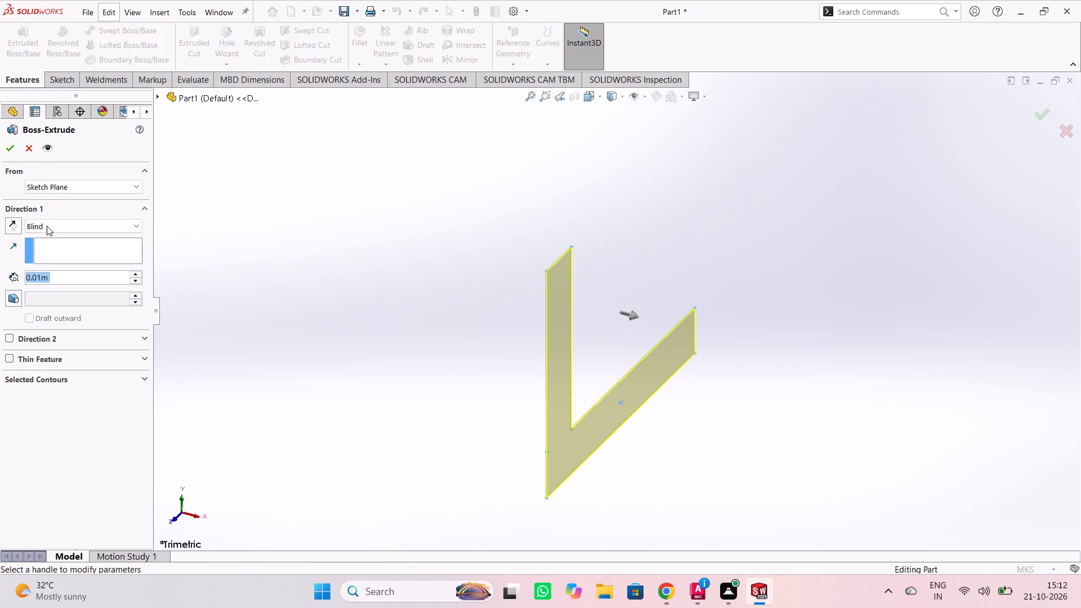
click(47, 227)
click(52, 292)
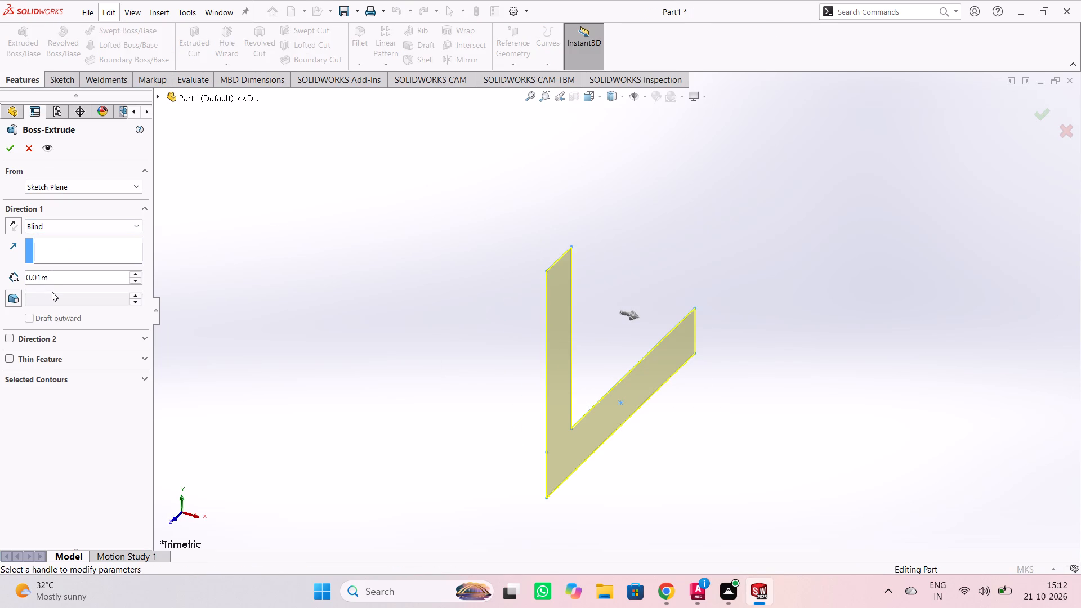
click(51, 278)
double_click(51, 278)
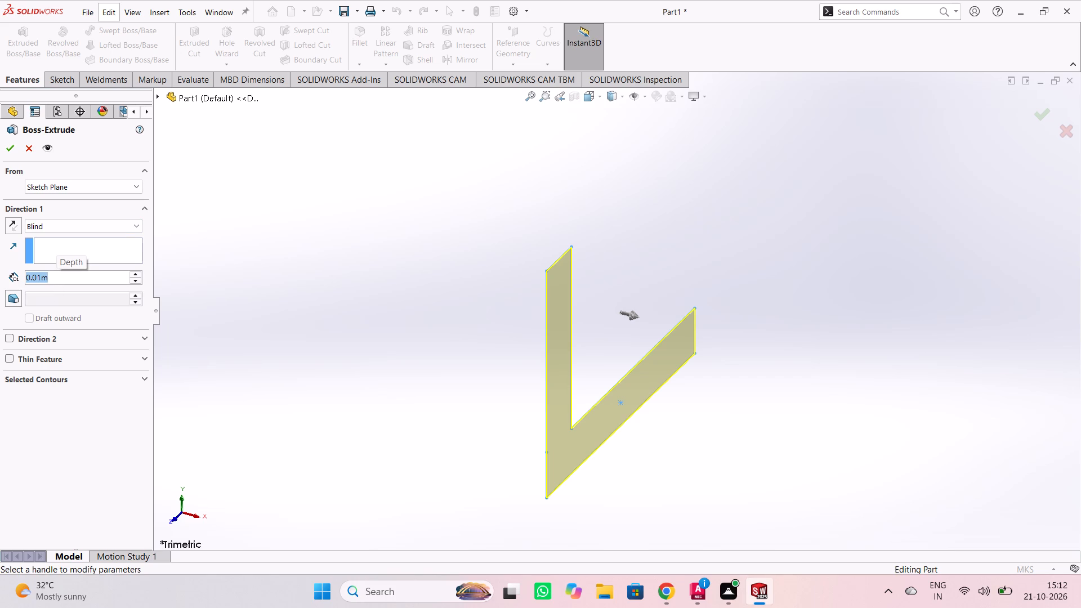
key(8)
key(Return)
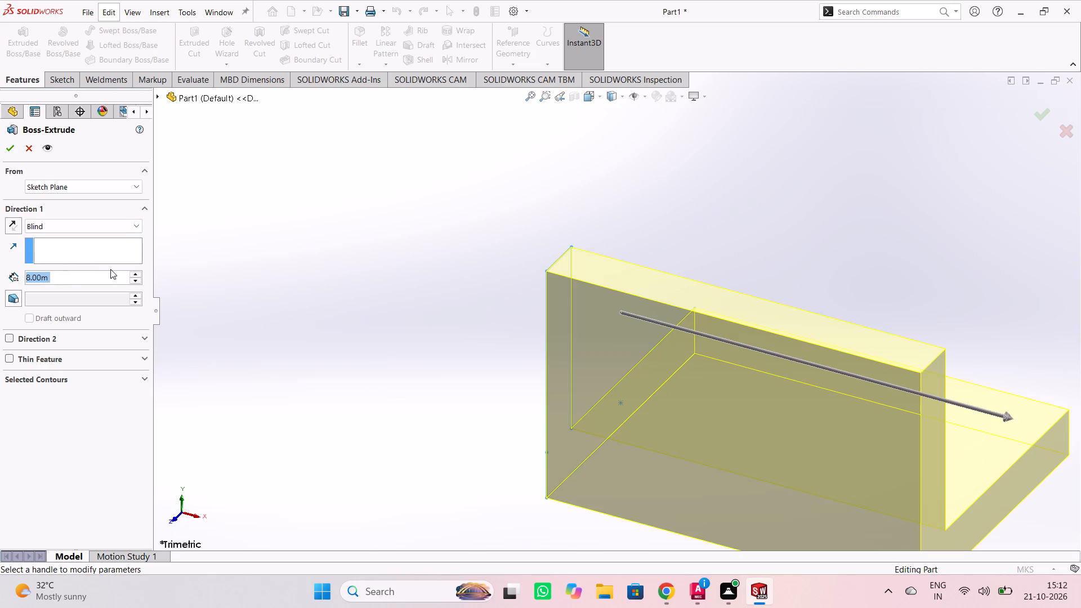
click(43, 227)
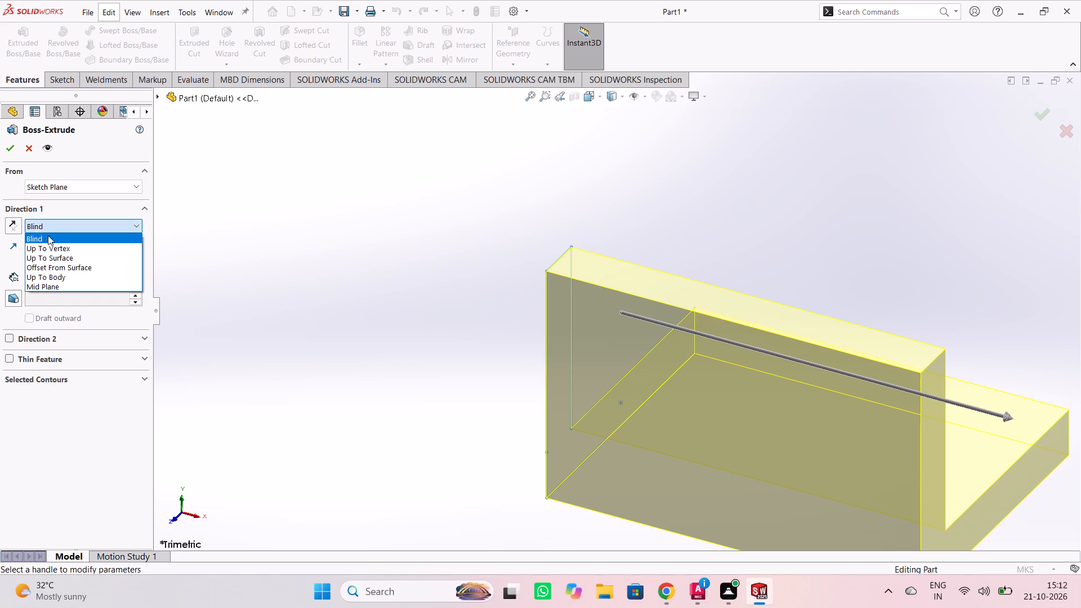
click(49, 285)
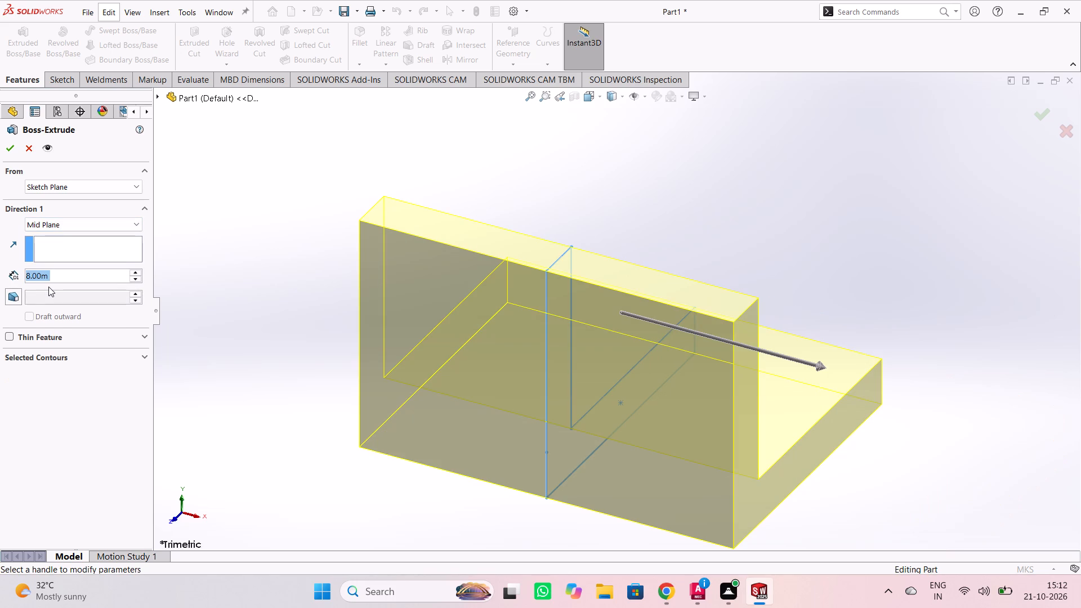
click(10, 150)
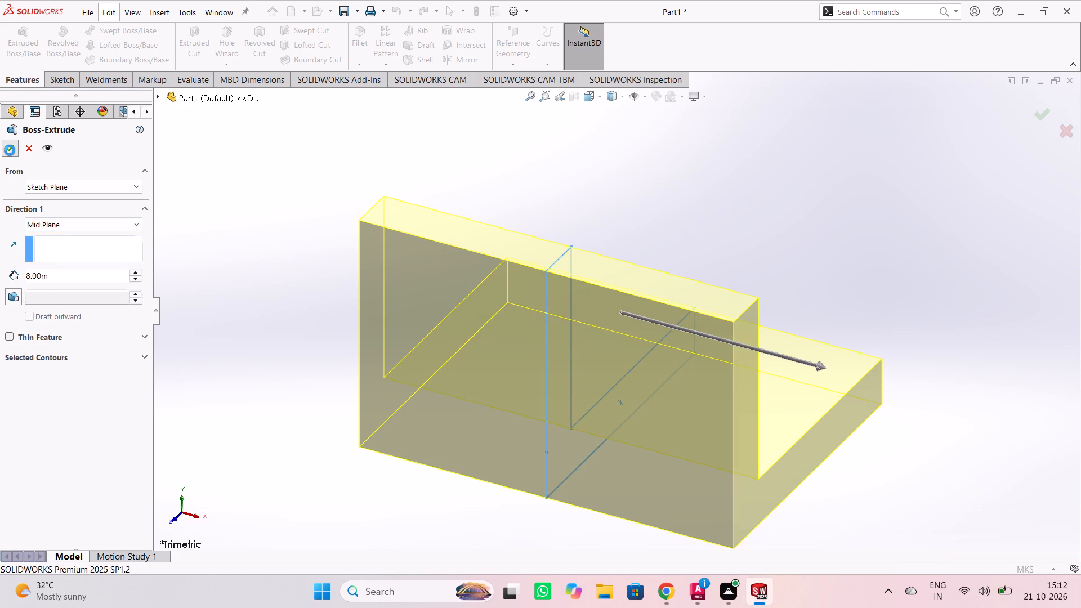
click(209, 202)
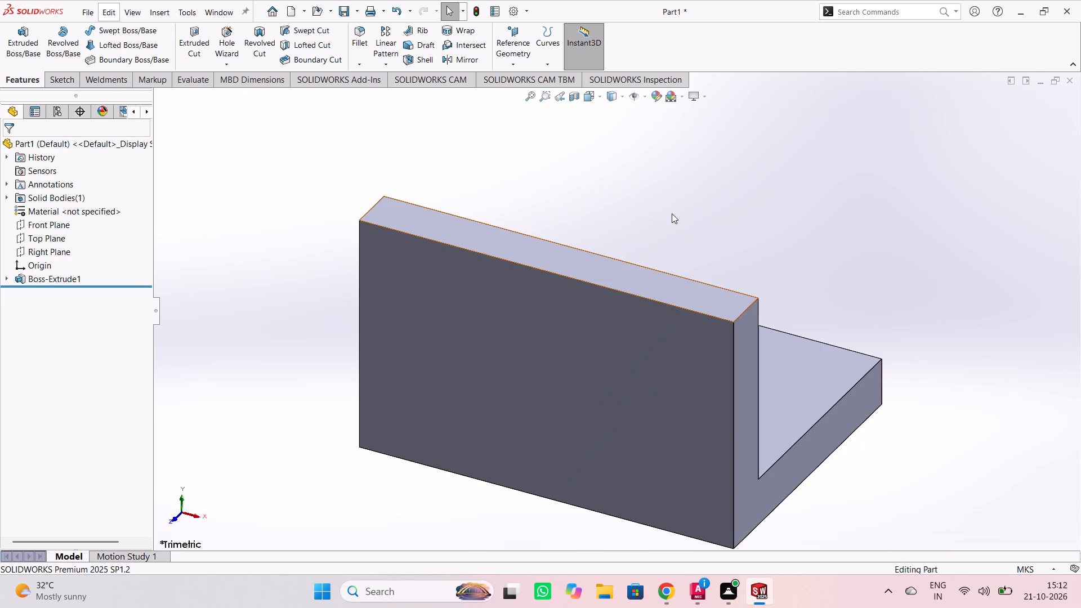
Open a new sketch on the upright's inner face, above the base.
scroll(806, 230, down, 1)
middle_drag(896, 234, 757, 399)
click(677, 236)
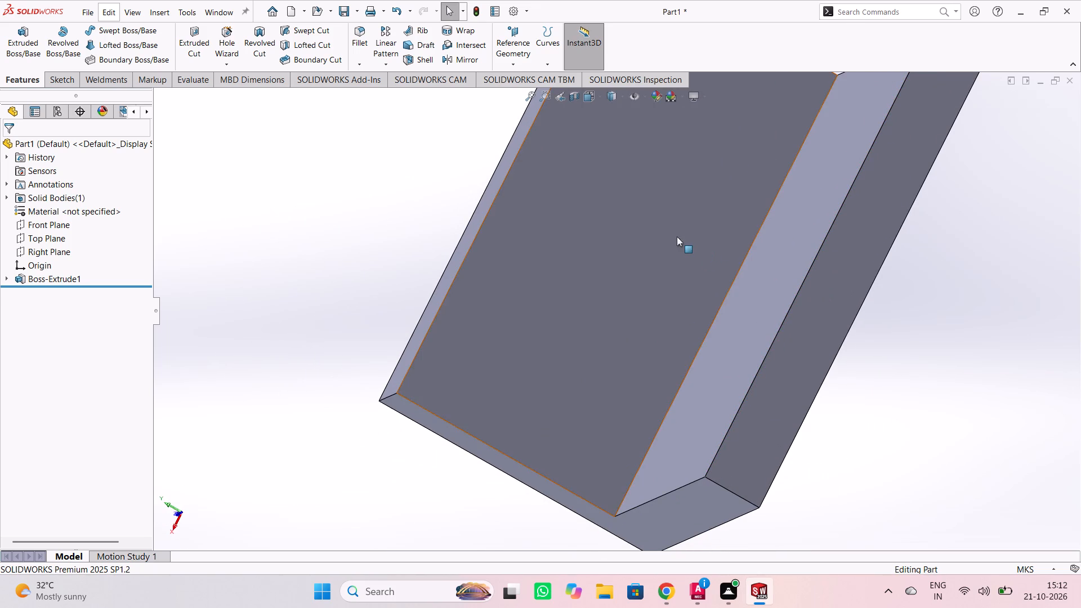
click(729, 202)
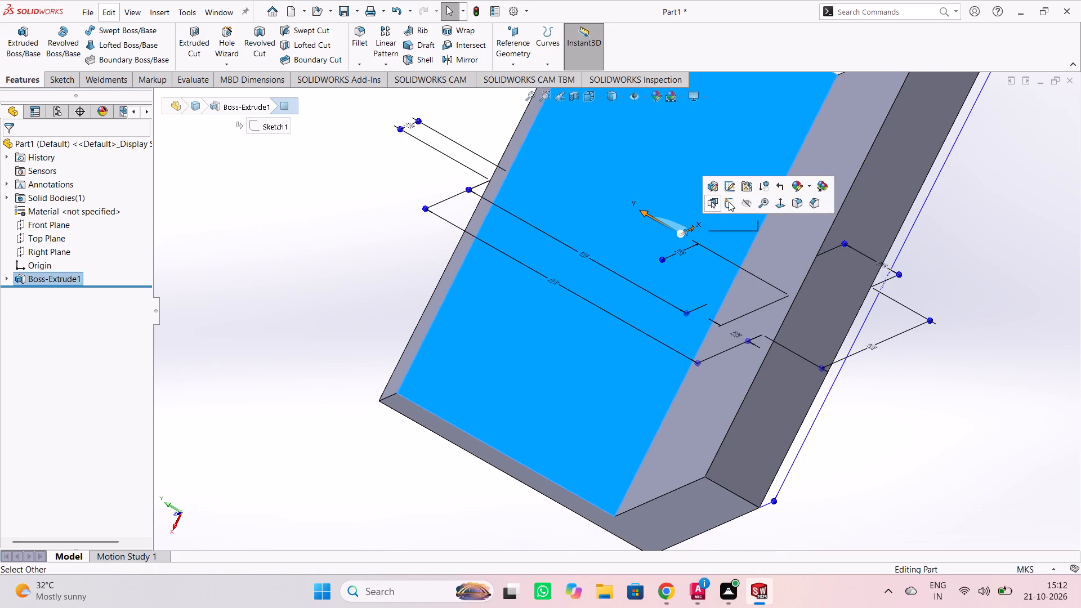
click(900, 254)
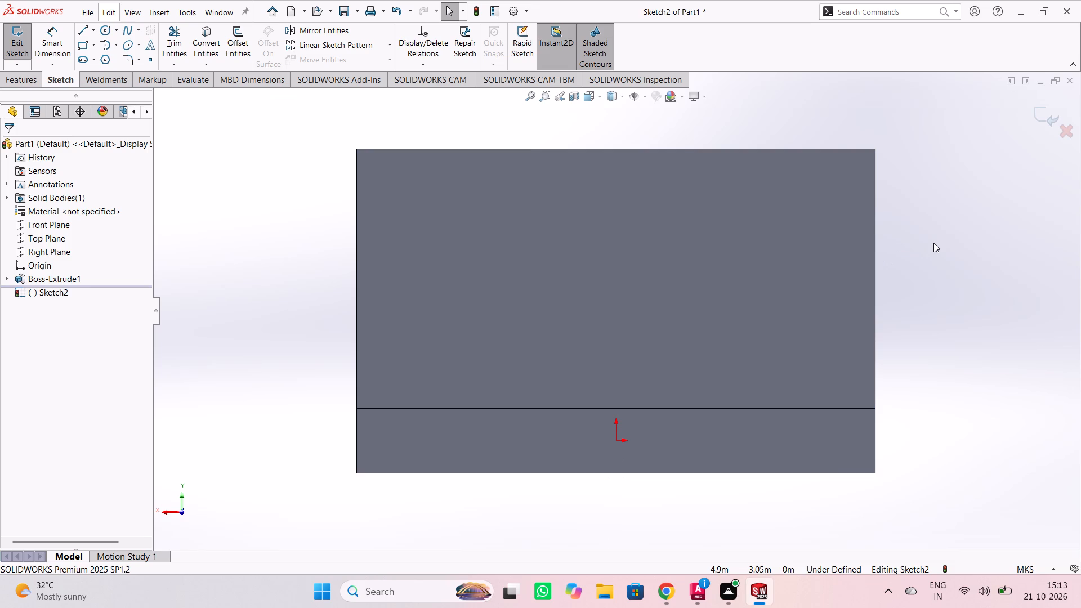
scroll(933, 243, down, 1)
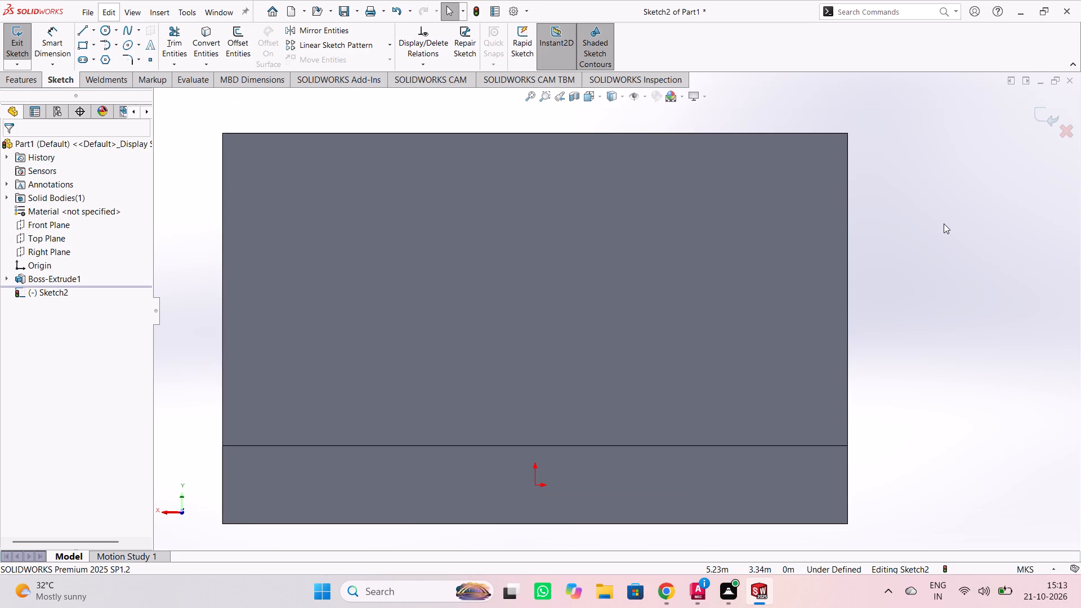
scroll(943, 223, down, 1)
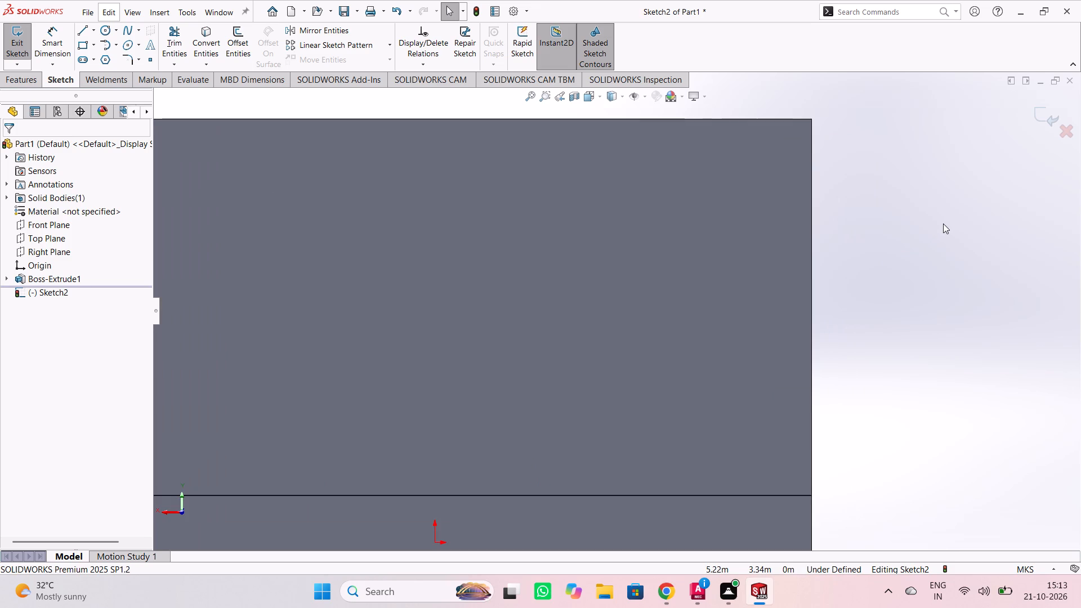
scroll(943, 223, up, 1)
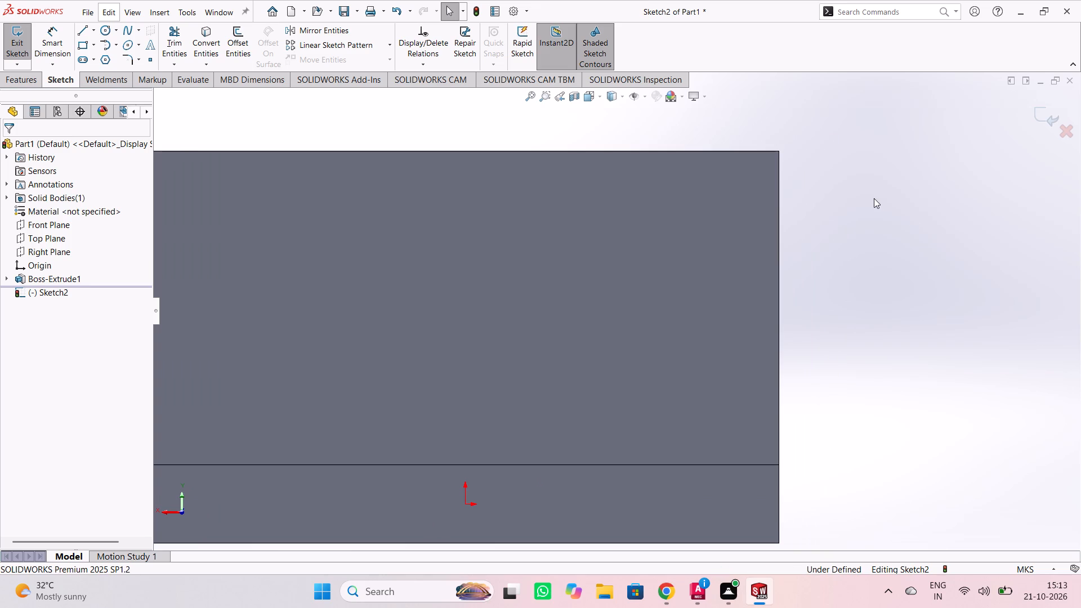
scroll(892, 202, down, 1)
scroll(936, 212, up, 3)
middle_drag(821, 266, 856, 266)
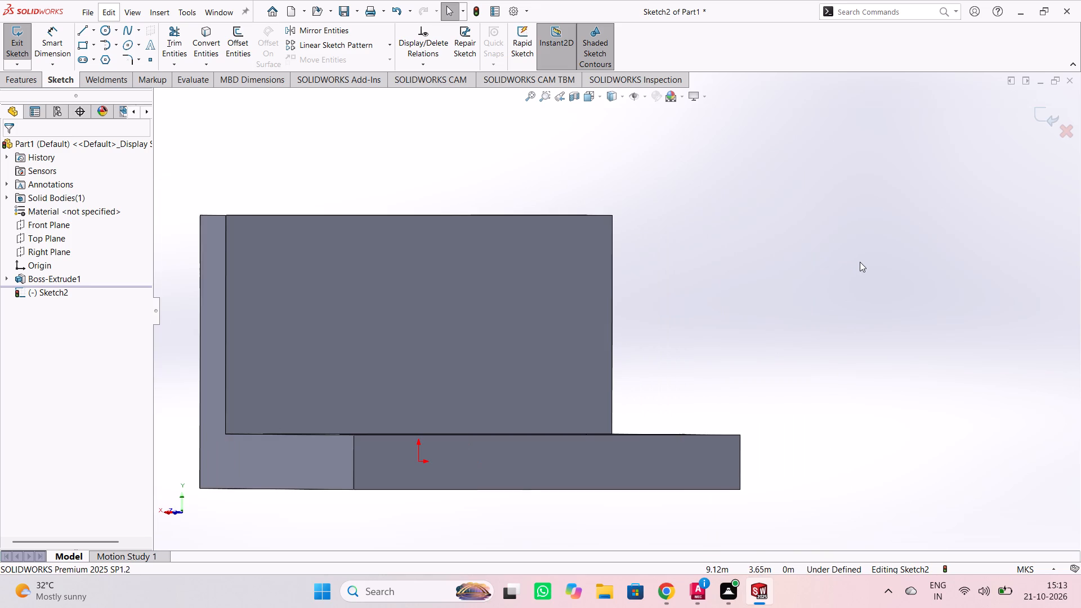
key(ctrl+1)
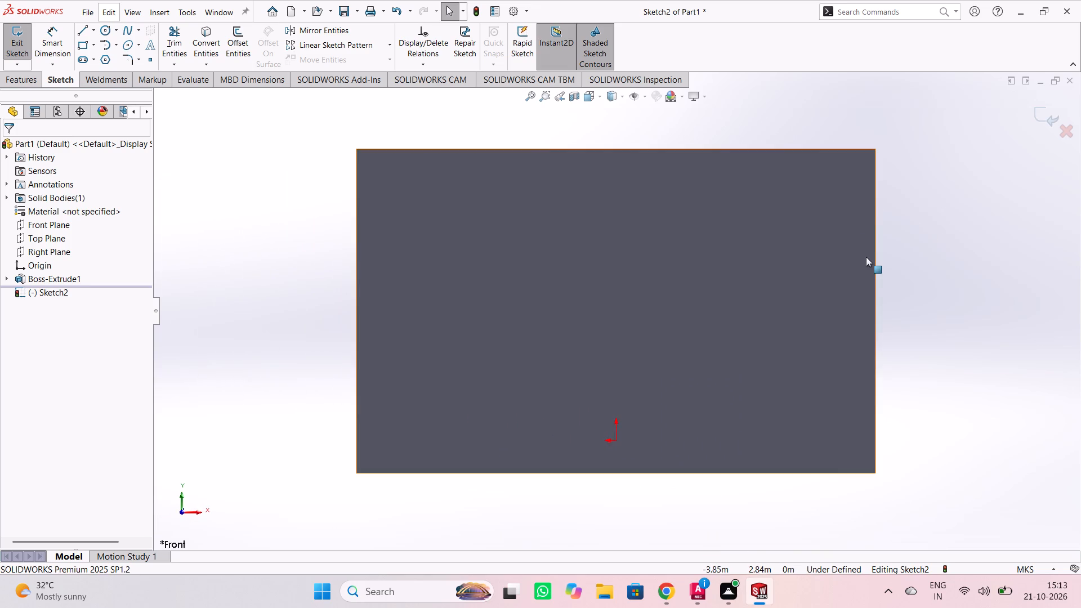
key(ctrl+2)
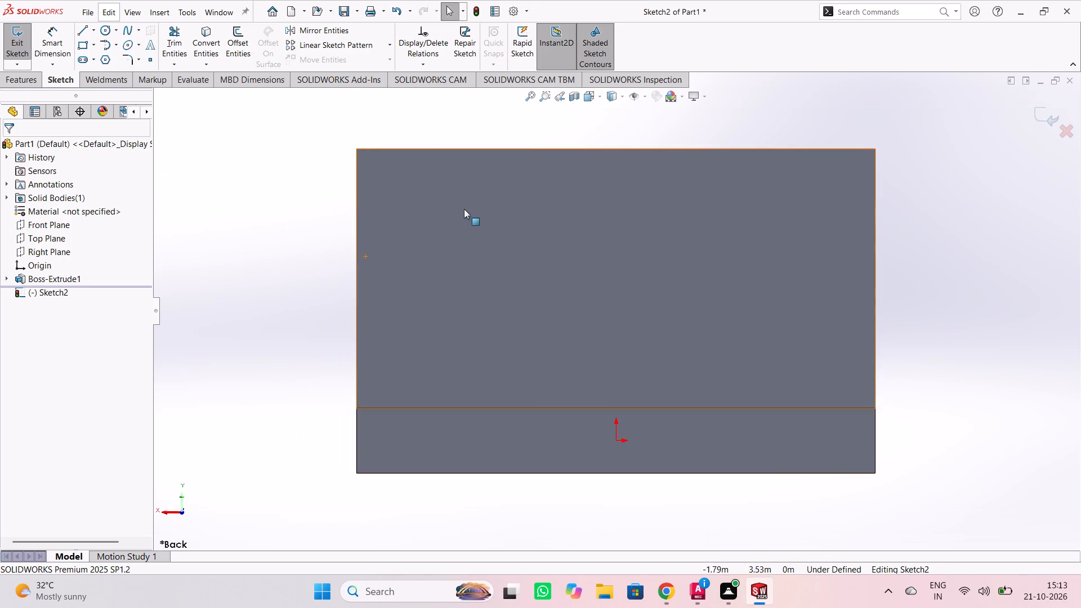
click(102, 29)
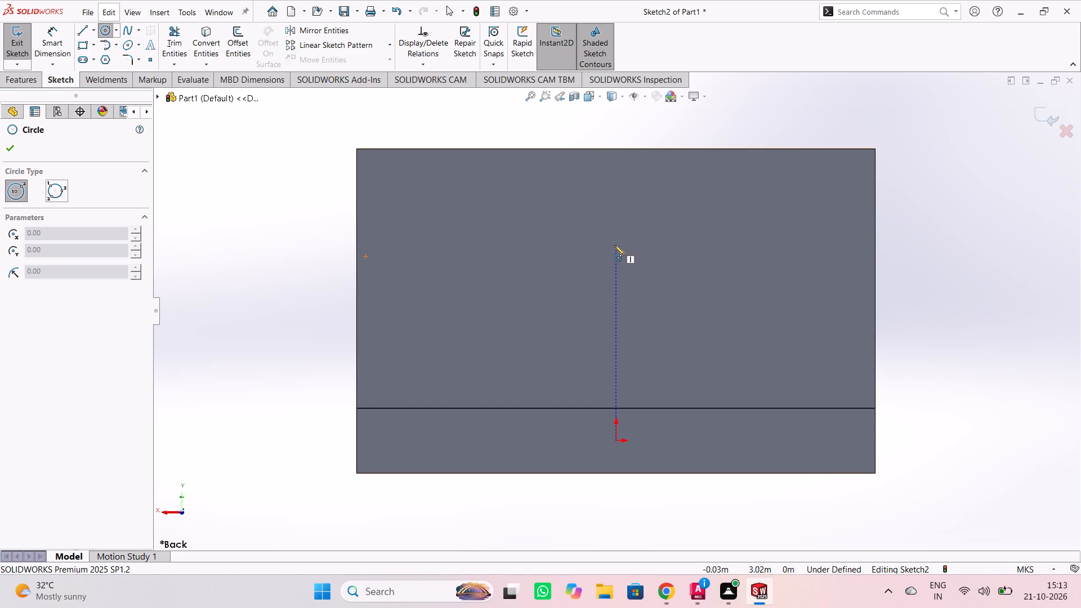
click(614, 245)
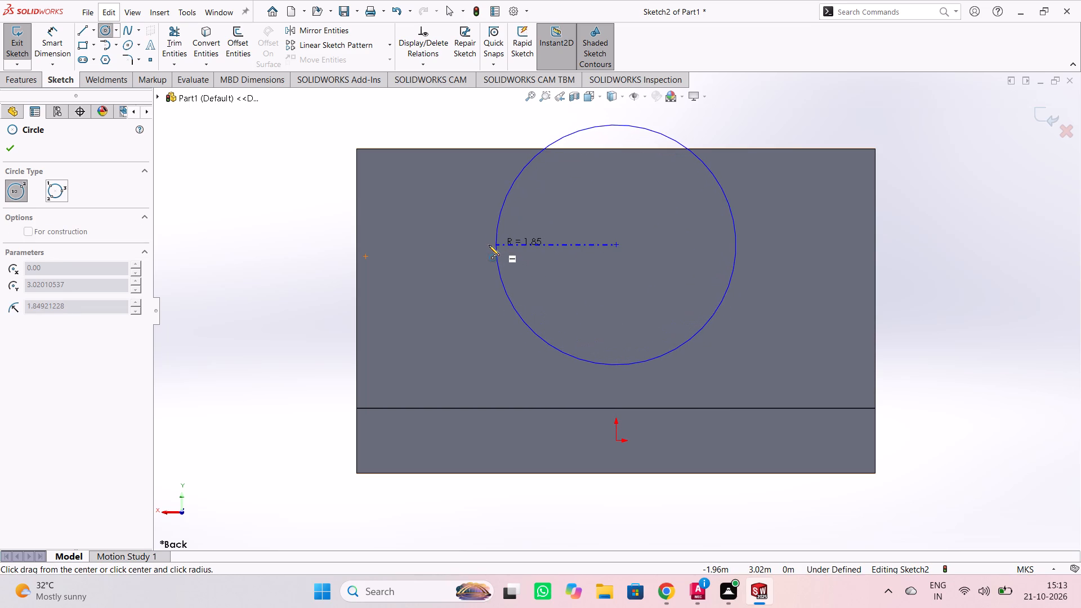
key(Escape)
Sketch a near-vertical construction line about 3.2 m up from the origin, continued by a horizontal one about 2.4 m long to the left.
click(76, 30)
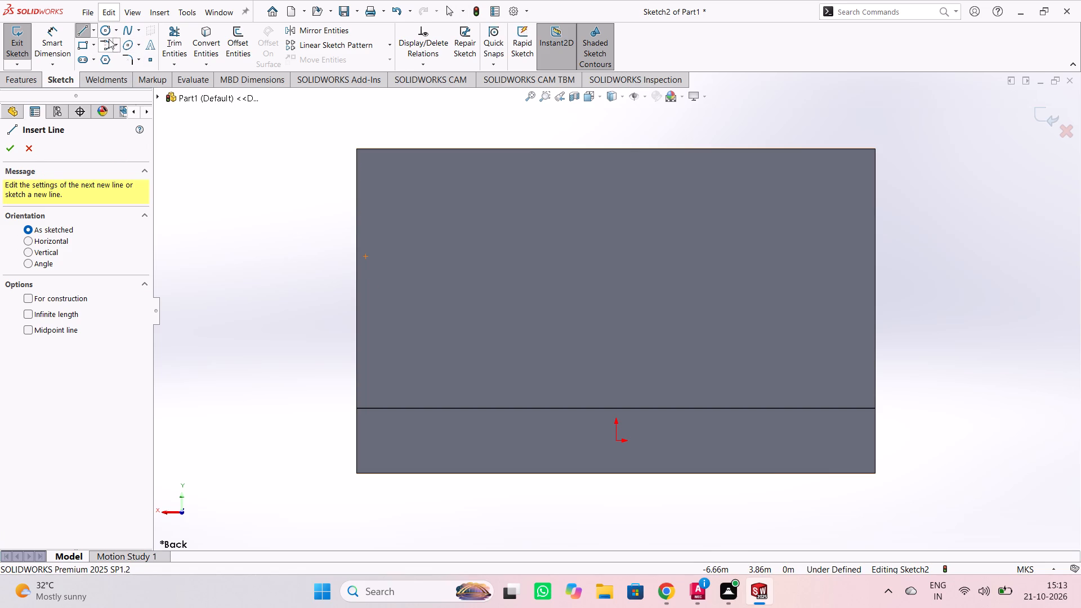
click(97, 30)
click(106, 59)
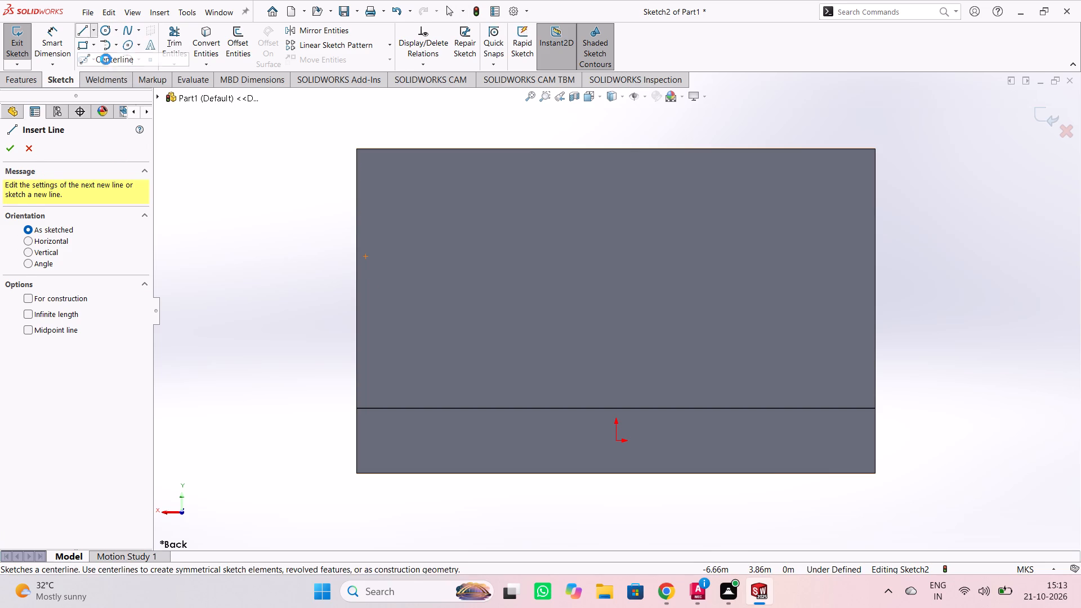
click(617, 444)
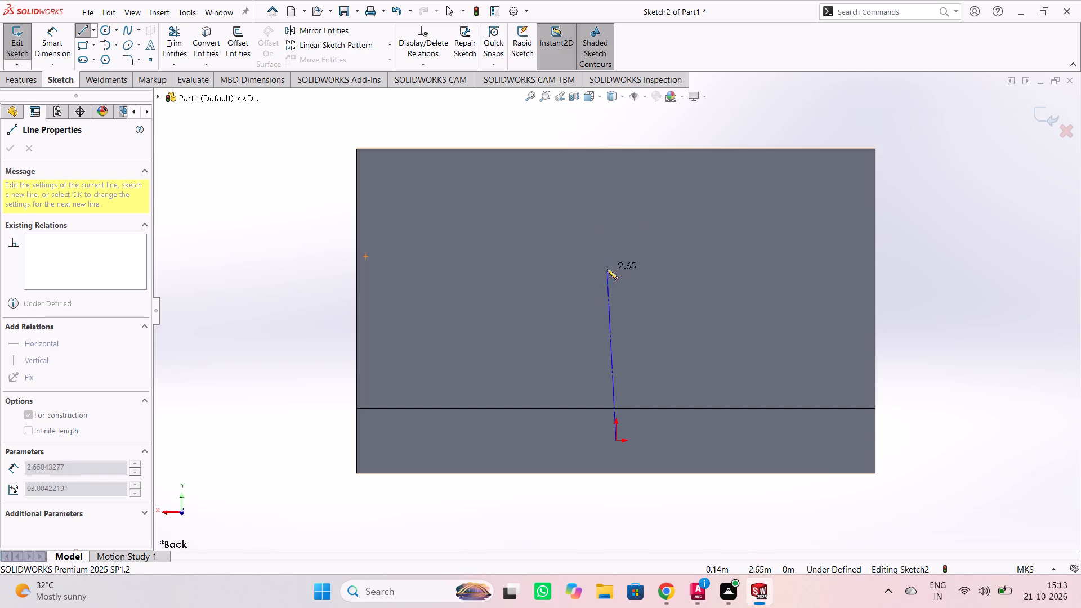
click(619, 235)
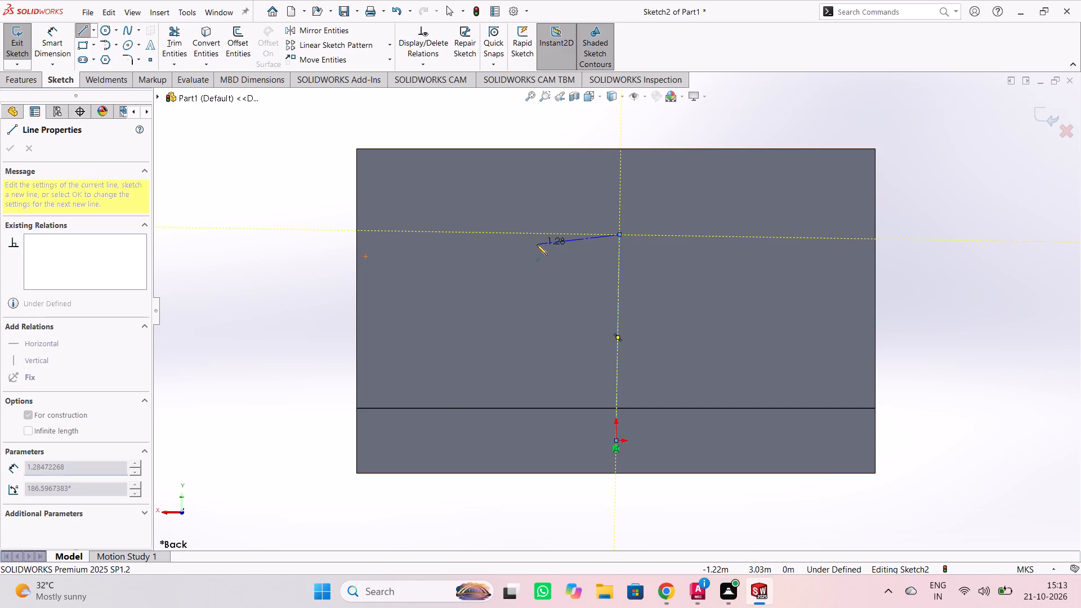
click(460, 231)
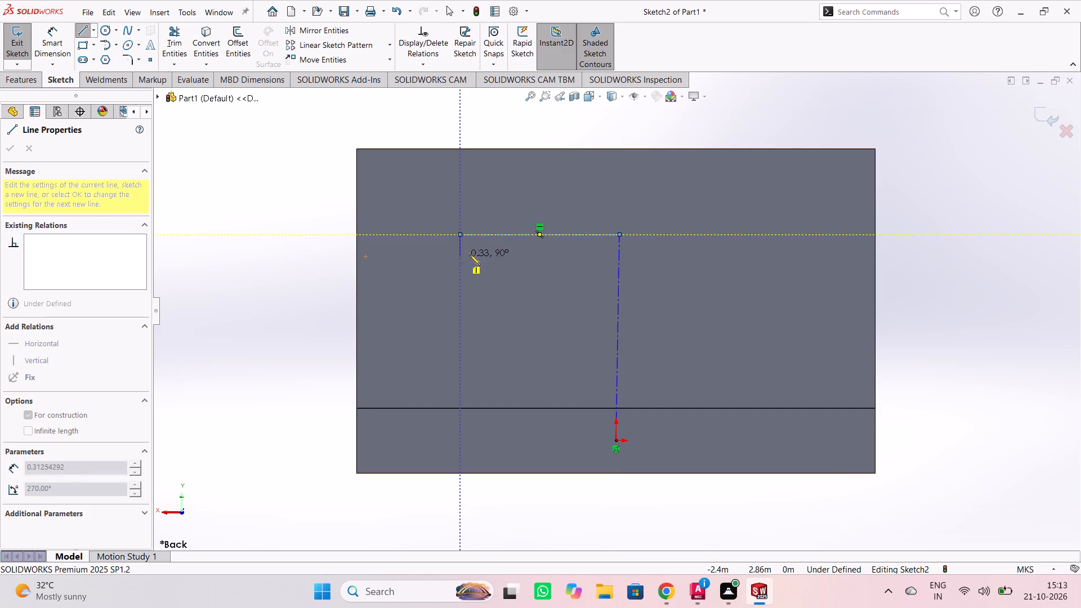
key(Escape)
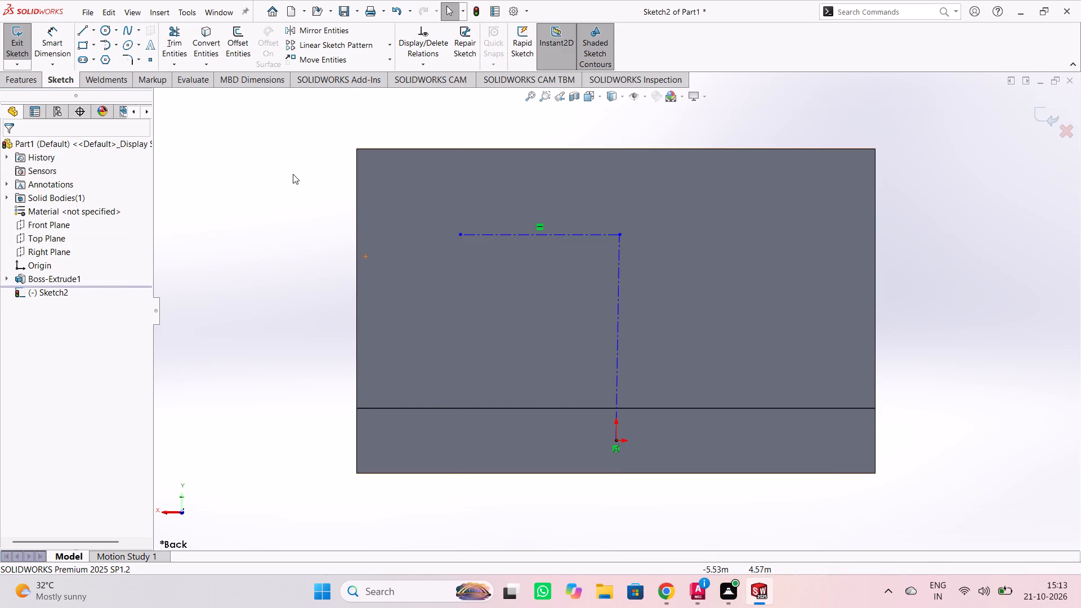
right_click(273, 221)
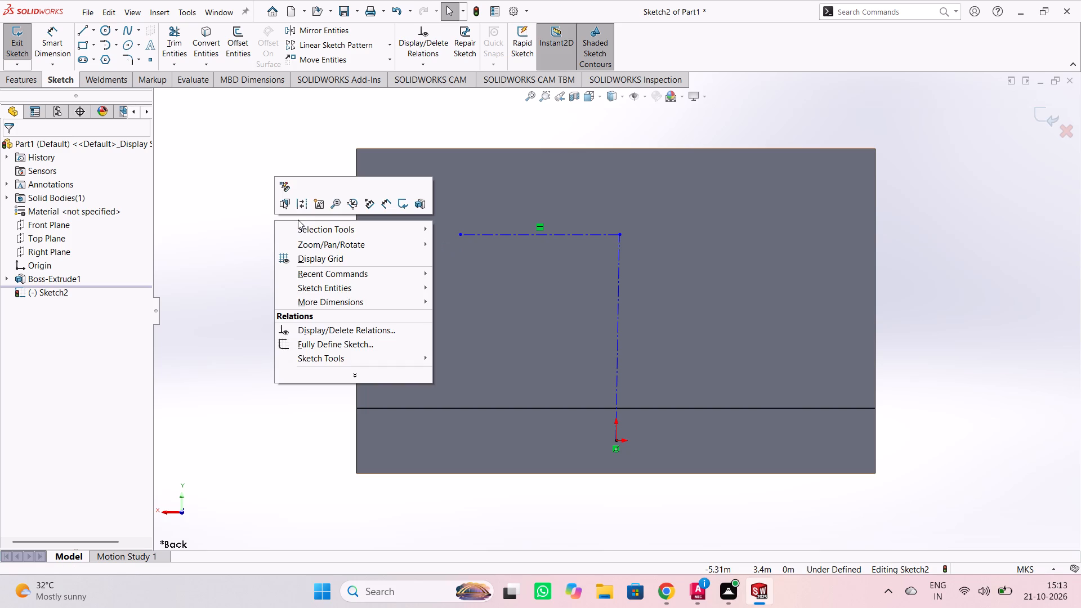
key(Escape)
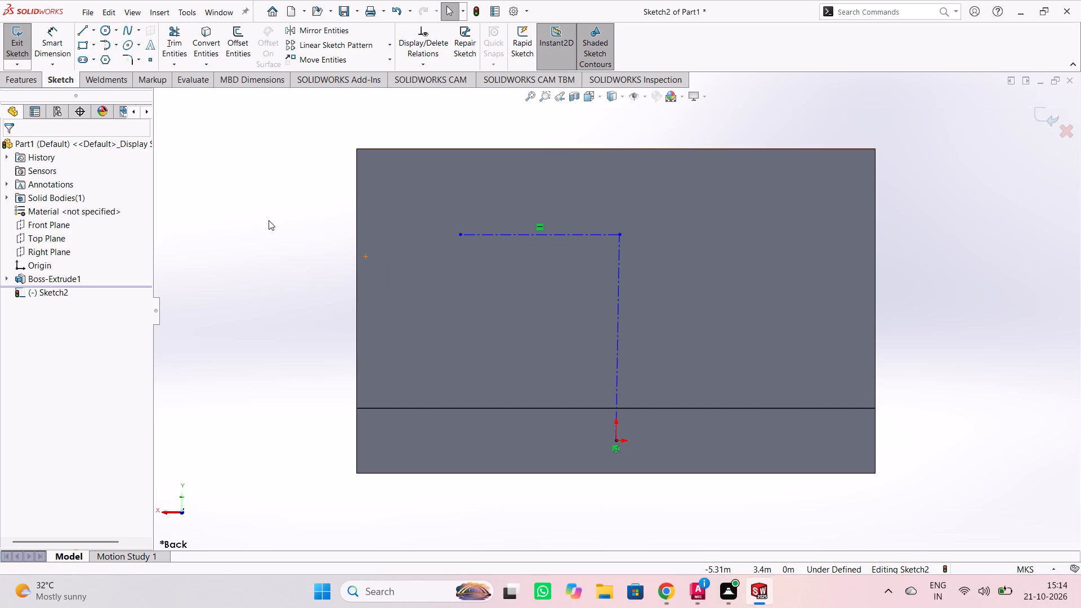
Sketch a circle of about 0.62 m radius at the horizontal construction line's free end and another of about 0.59 m level with it on the opposite side.
click(104, 31)
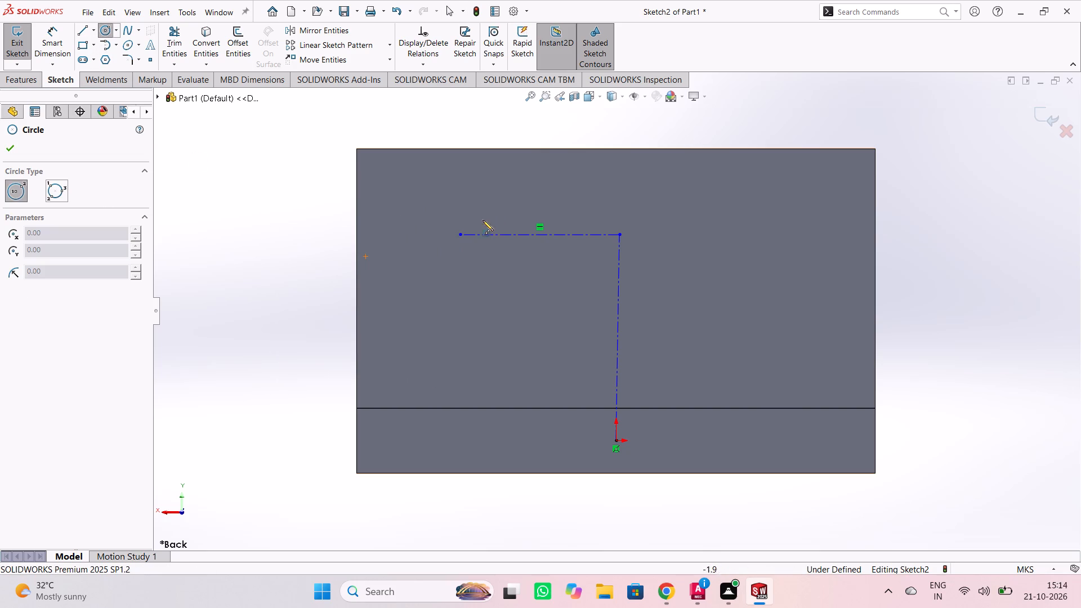
click(459, 233)
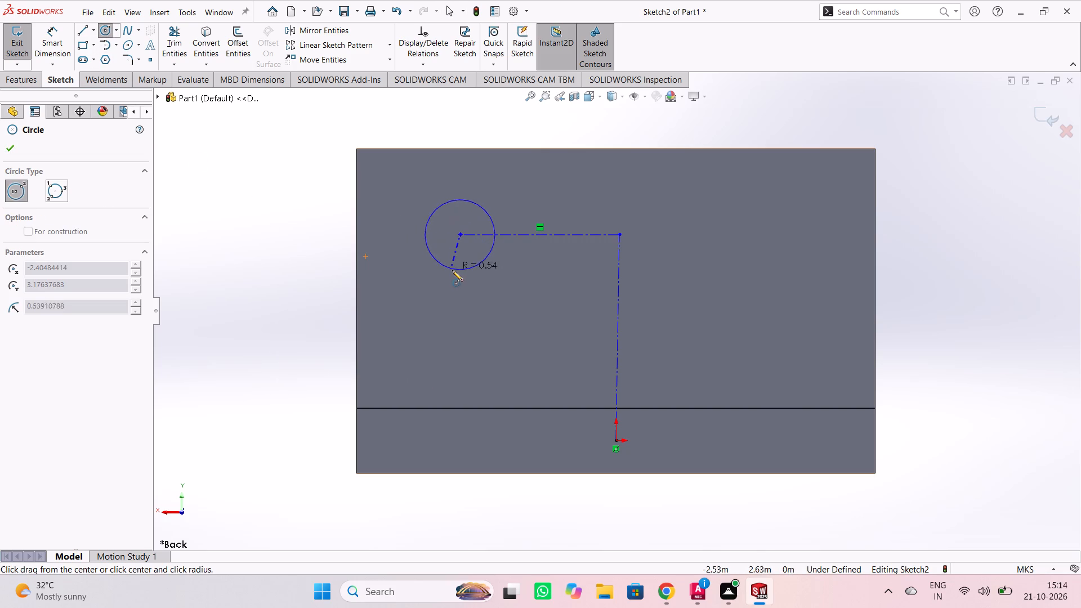
click(454, 274)
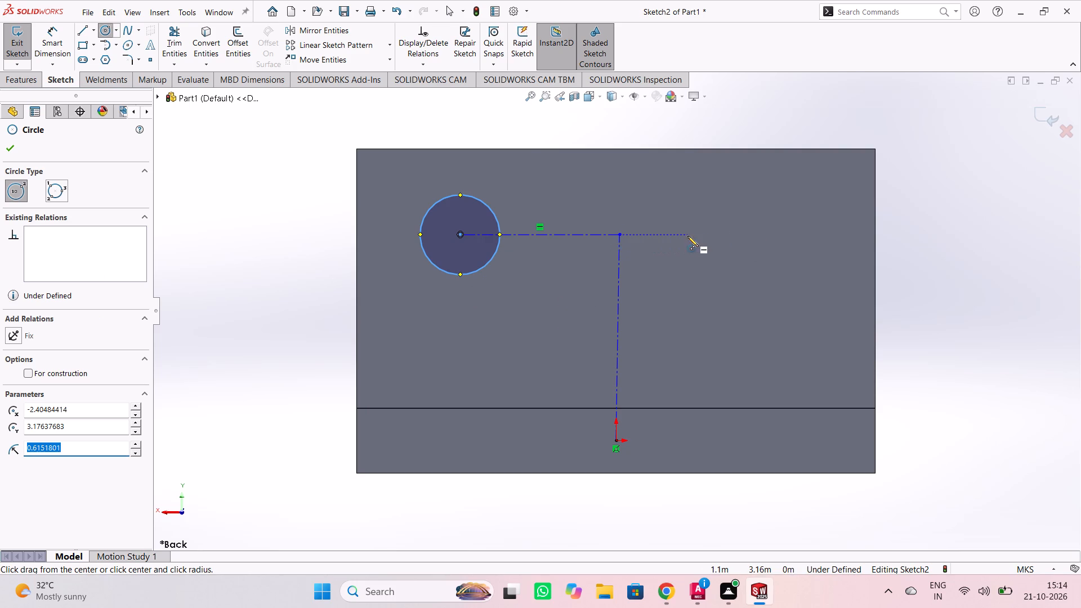
click(754, 236)
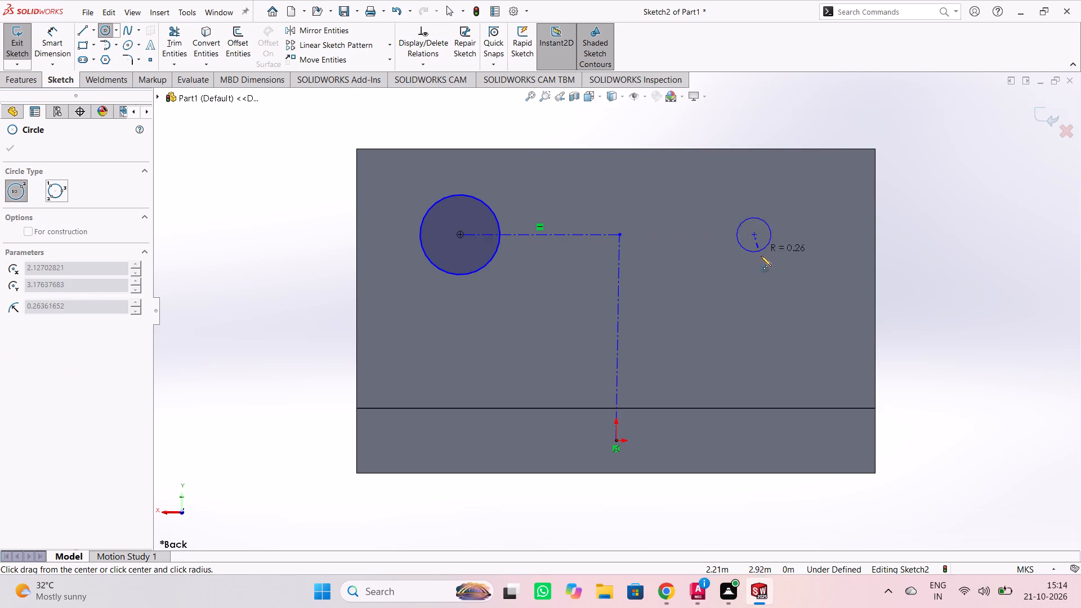
click(765, 271)
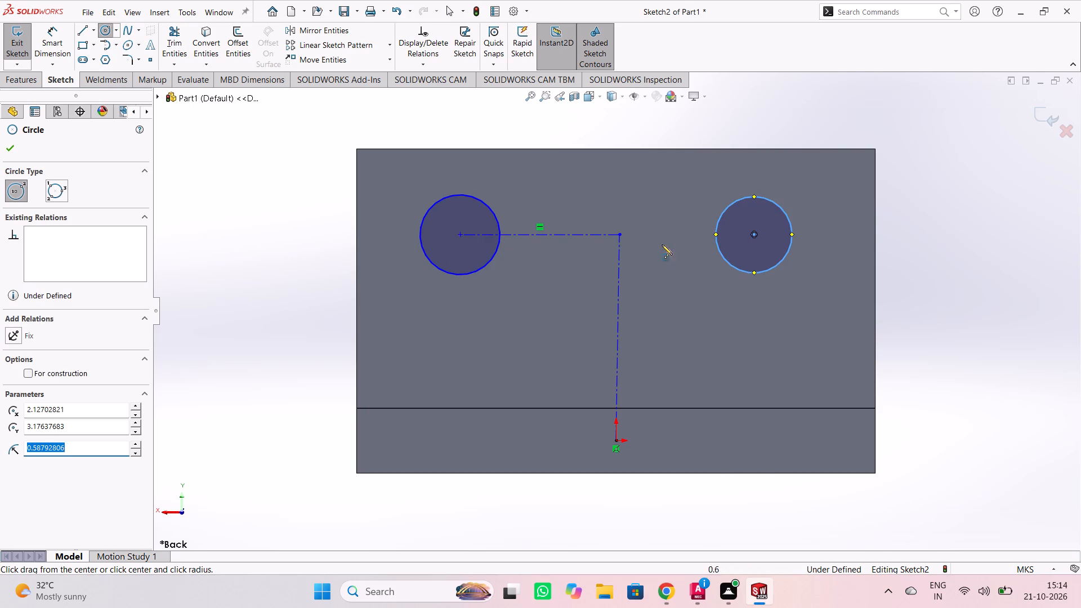
key(Escape)
Dimension the diameter of the circle at the construction line's end at 4 m.
right_click(249, 175)
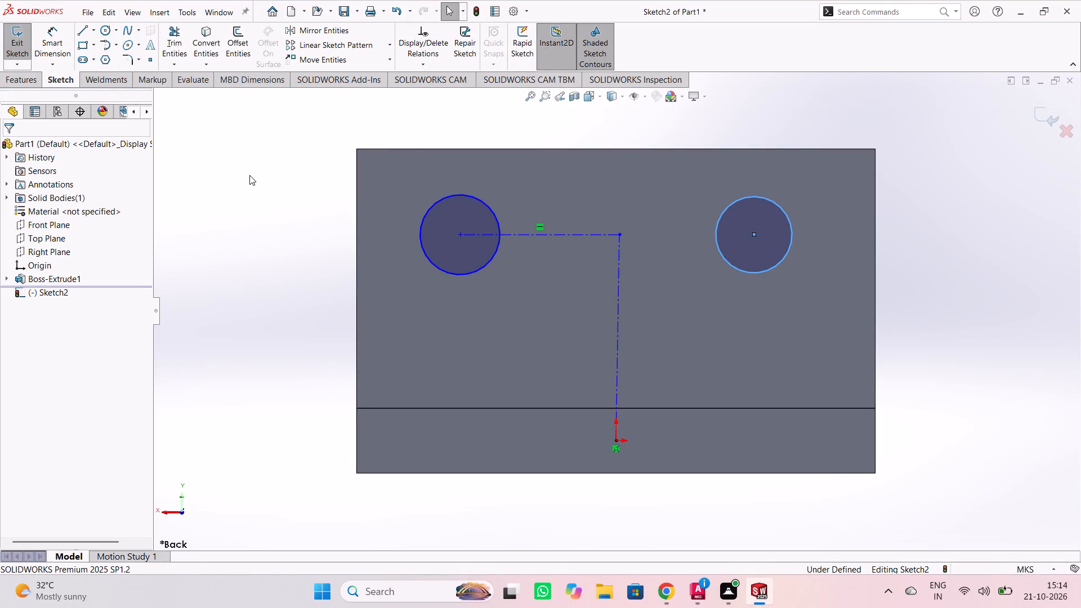
click(363, 164)
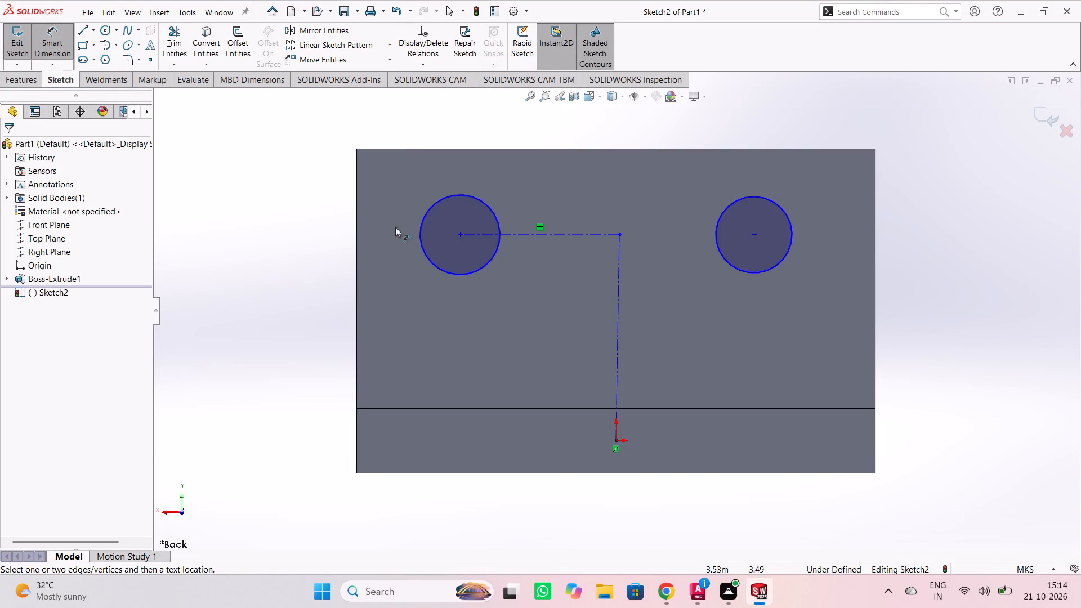
click(437, 265)
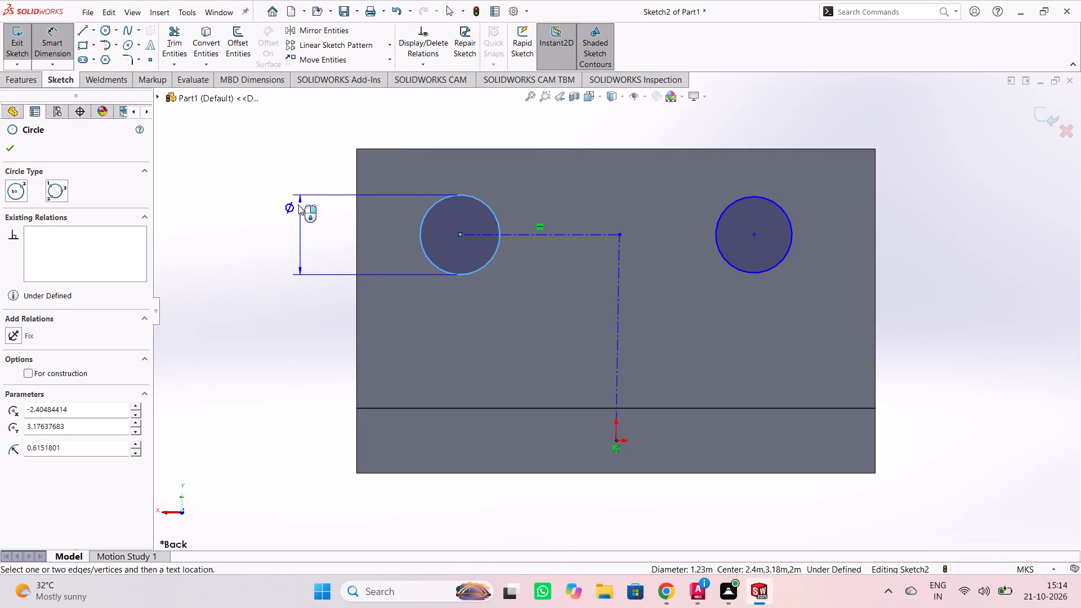
click(279, 236)
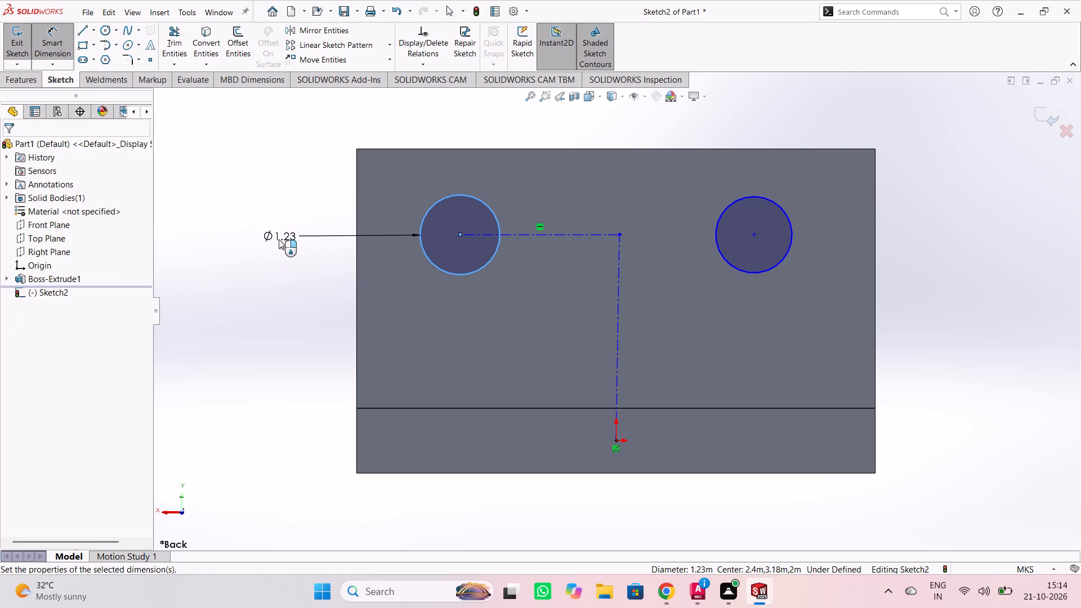
key(4)
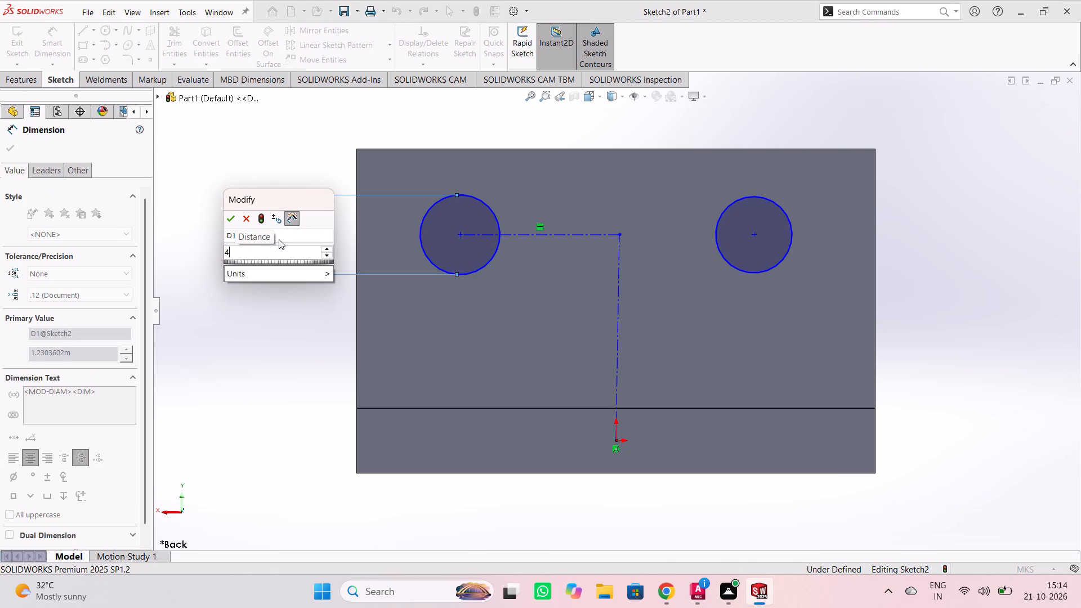
key(Return)
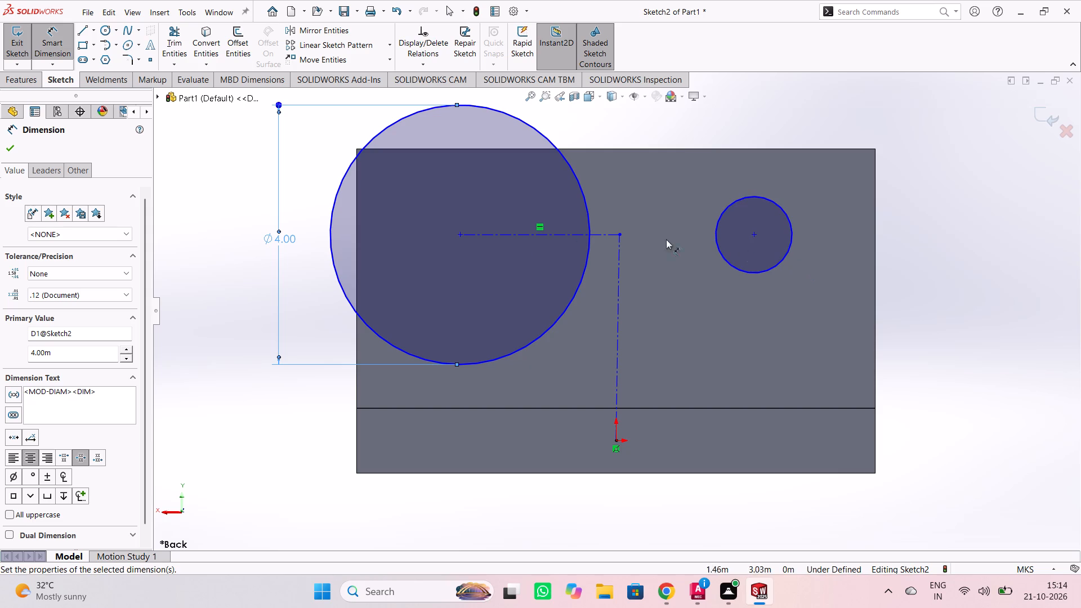
key(Escape)
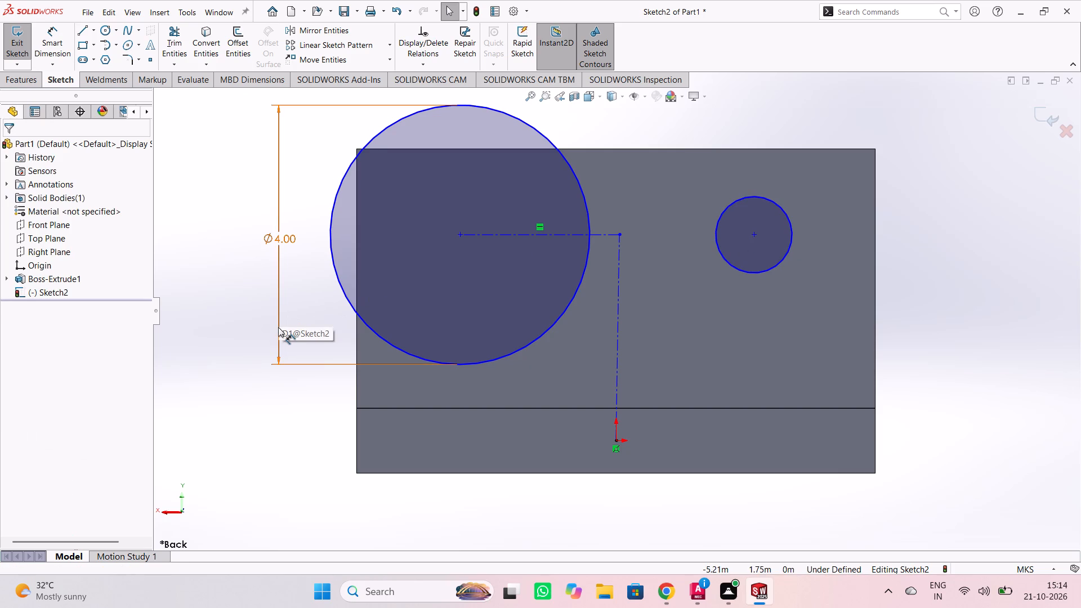
Undo the last diameter change and set that circle's diameter to 2 m.
key(ctrl+z)
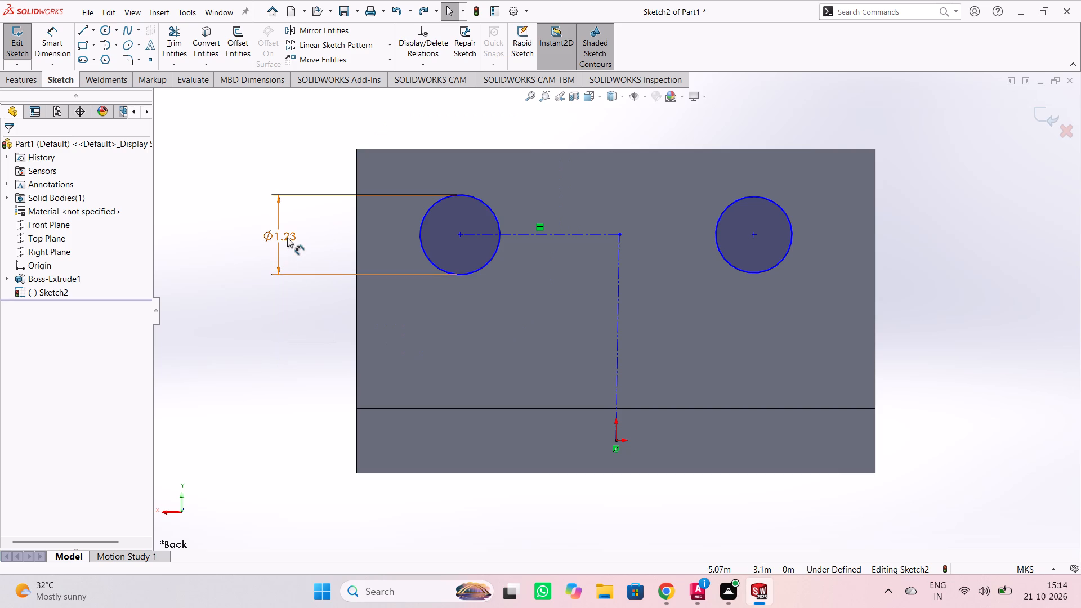
scroll(294, 207, down, 4)
scroll(294, 207, up, 4)
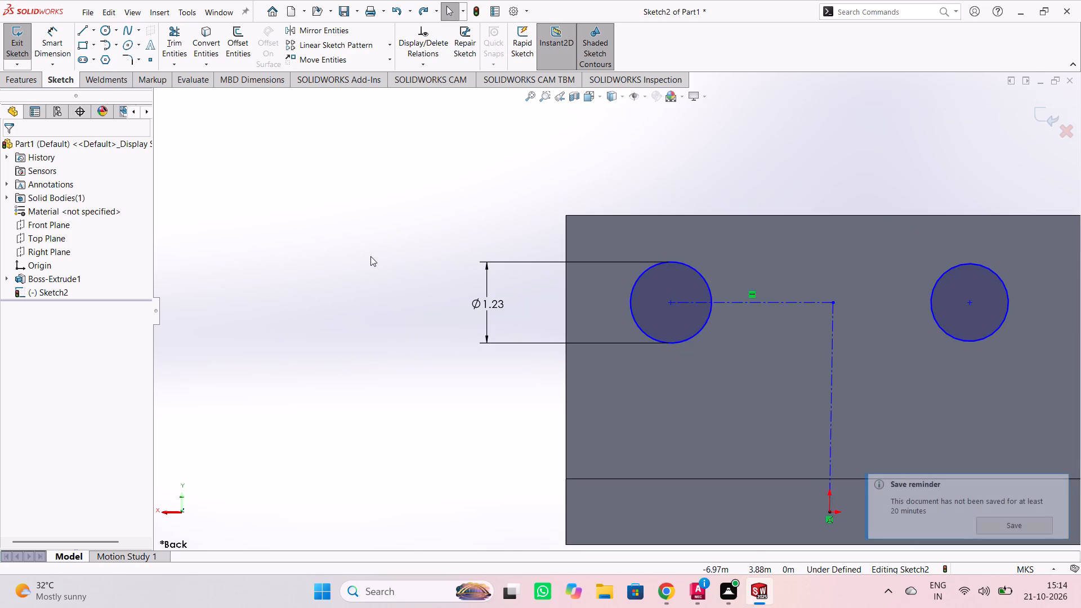
click(480, 307)
double_click(480, 307)
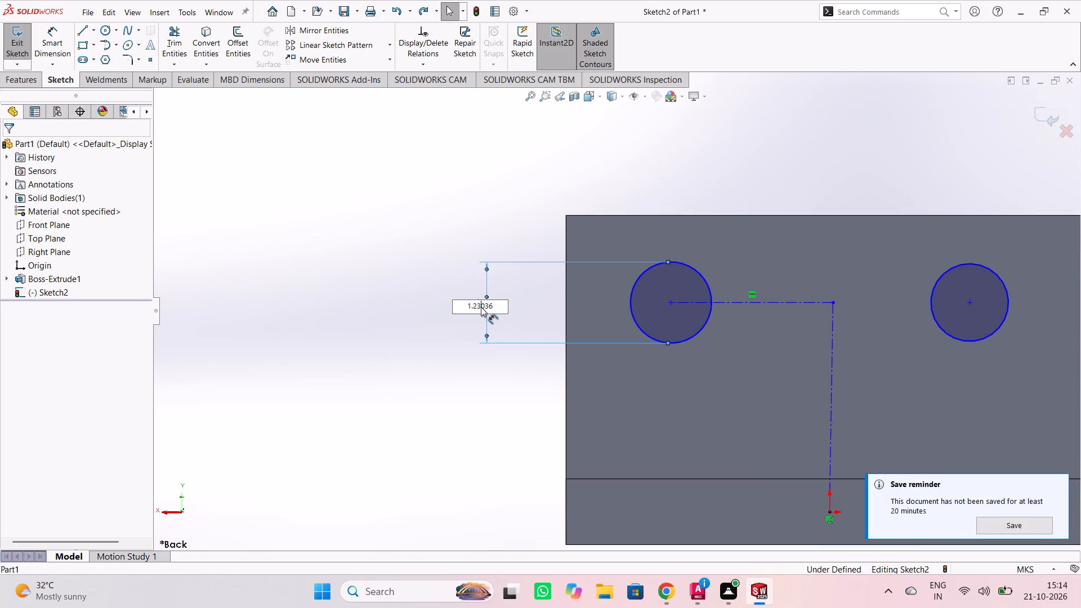
click(495, 303)
key(BackSpace)
key(BackSpace)
key(BackSpace)
key(BackSpace)
key(BackSpace)
key(BackSpace)
key(BackSpace)
key(BackSpace)
key(BackSpace)
key(BackSpace)
key(BackSpace)
key(BackSpace)
key(BackSpace)
key(BackSpace)
key(2)
key(Return)
click(319, 371)
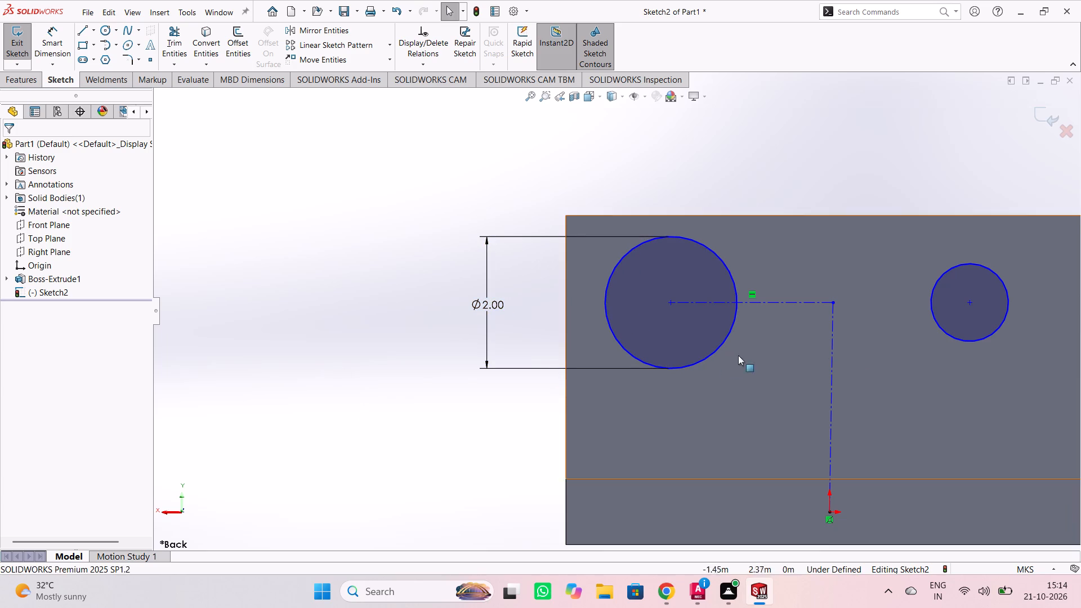
Dimension the diameter of the other circle, on the opposite side of the vertical construction line, at 2 m.
click(990, 337)
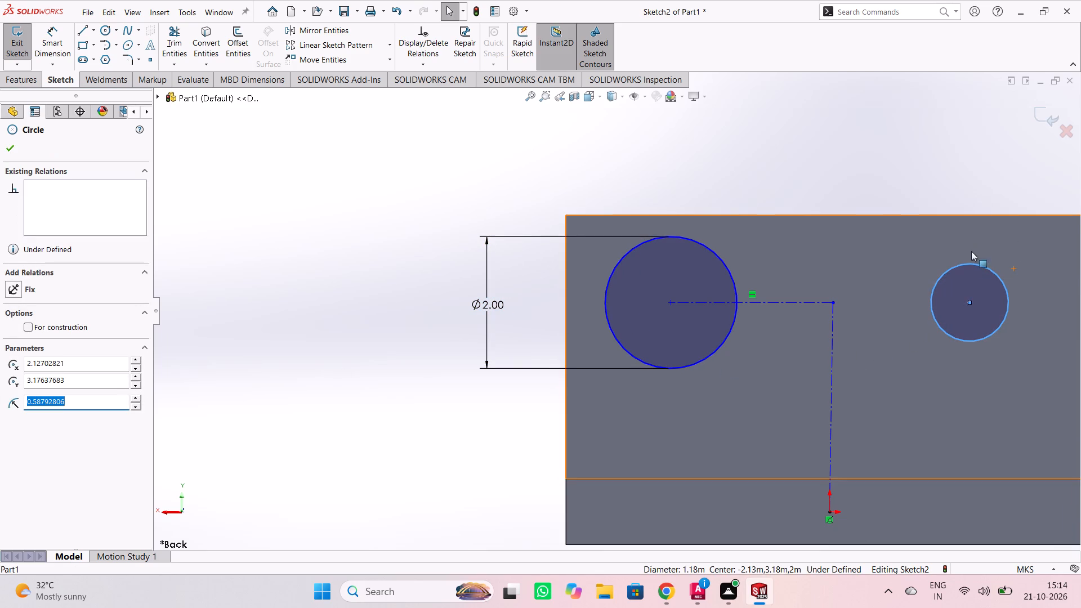
right_click(881, 135)
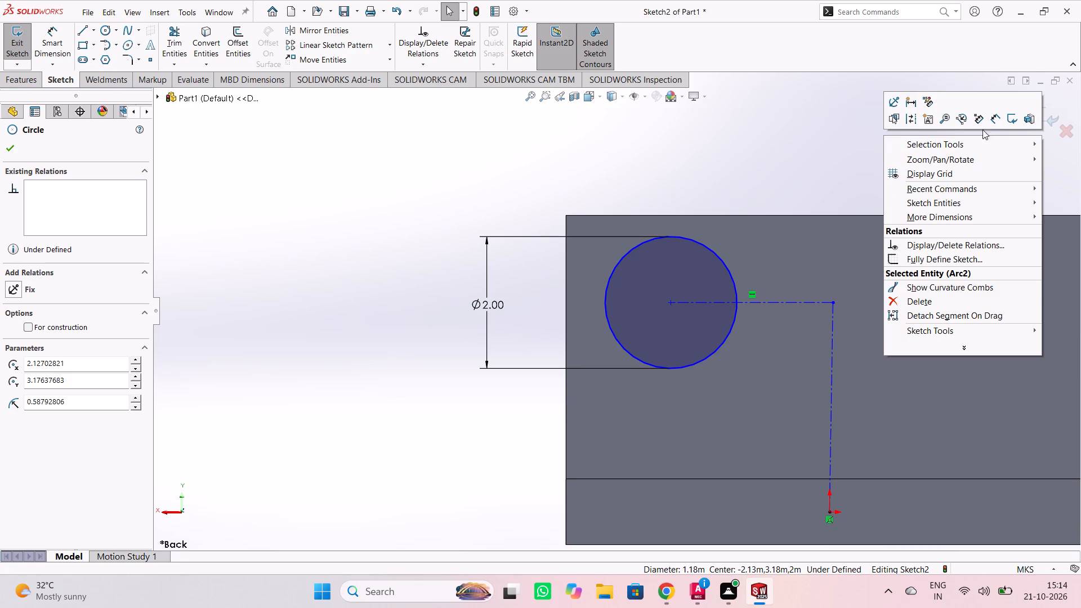
click(991, 125)
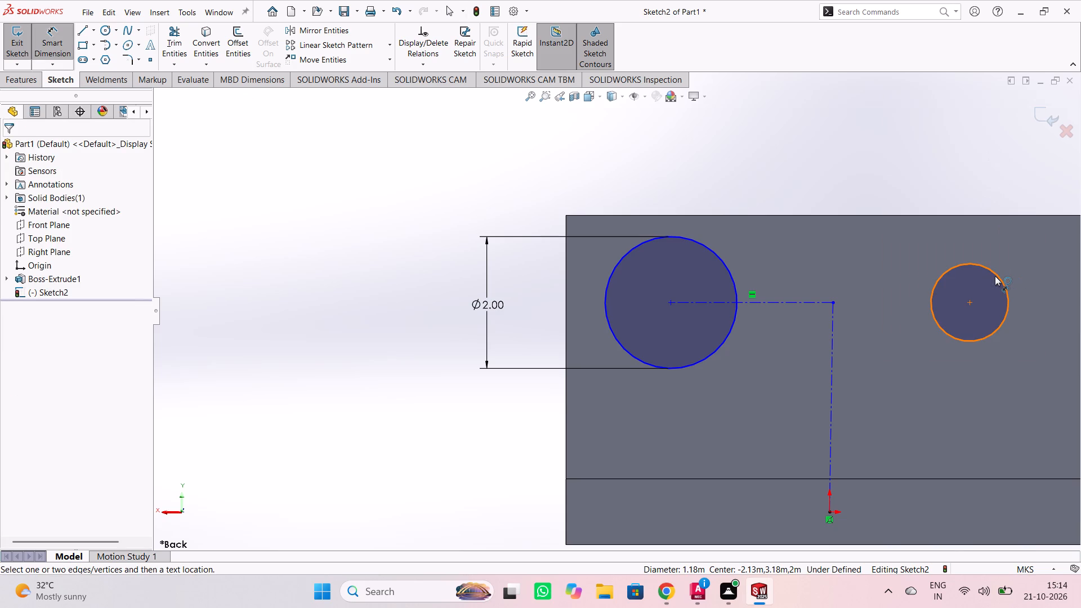
click(993, 273)
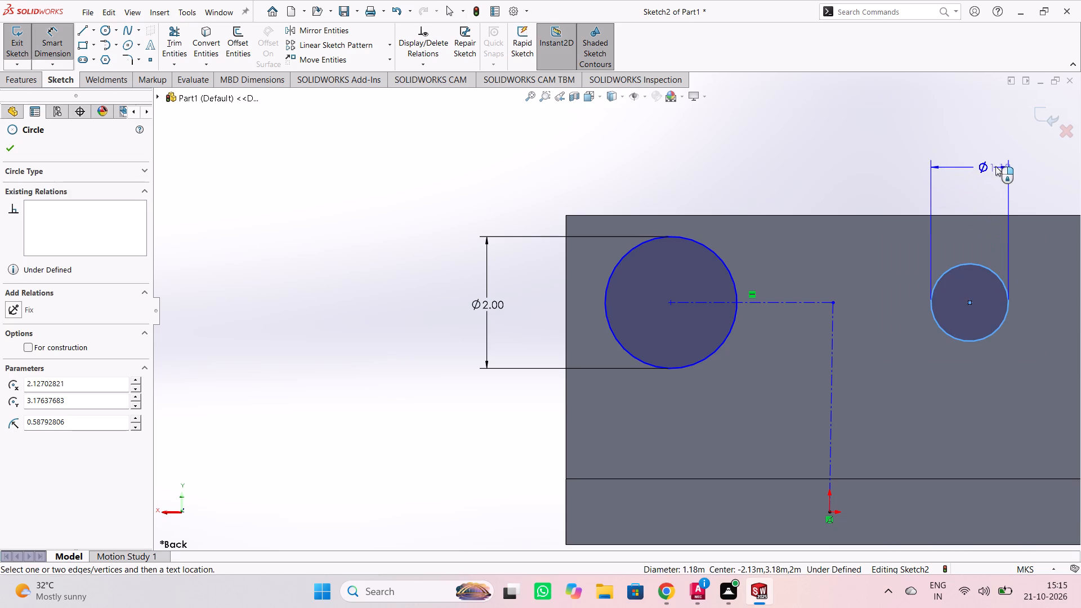
click(965, 165)
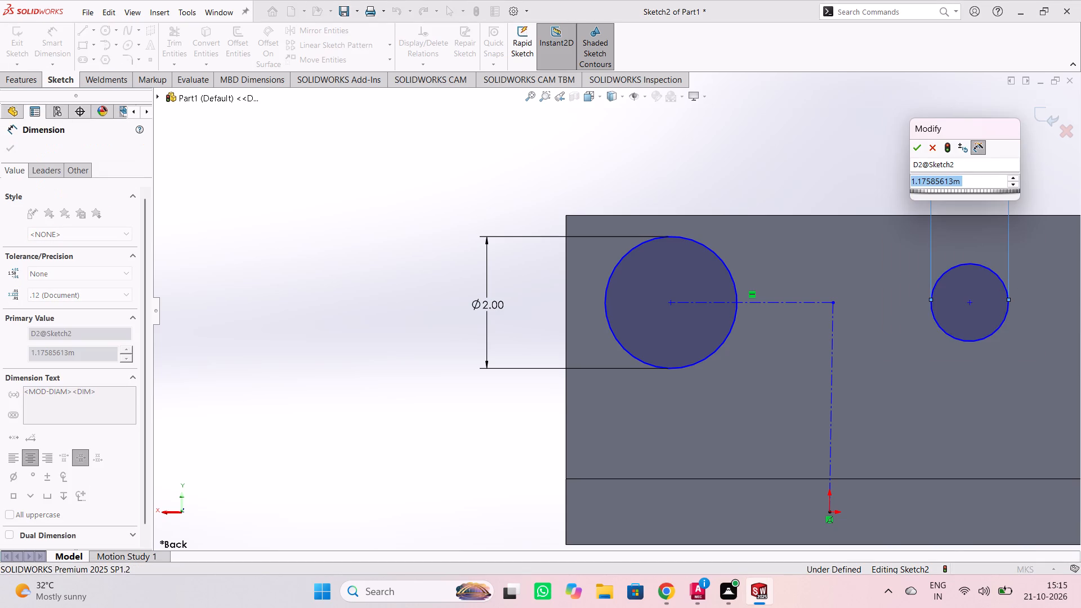
key(2)
key(Return)
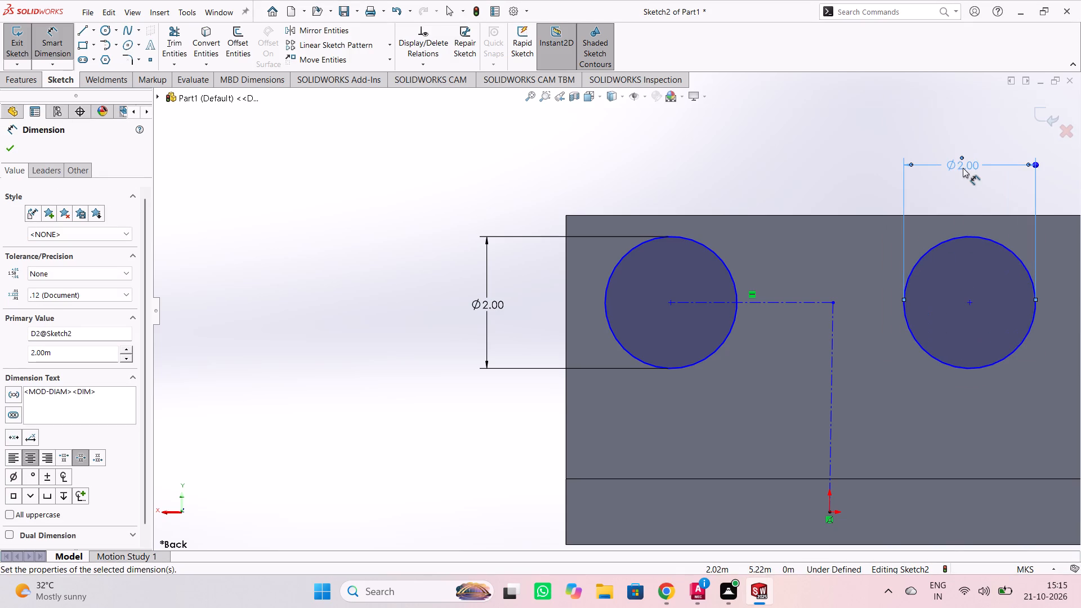
click(847, 172)
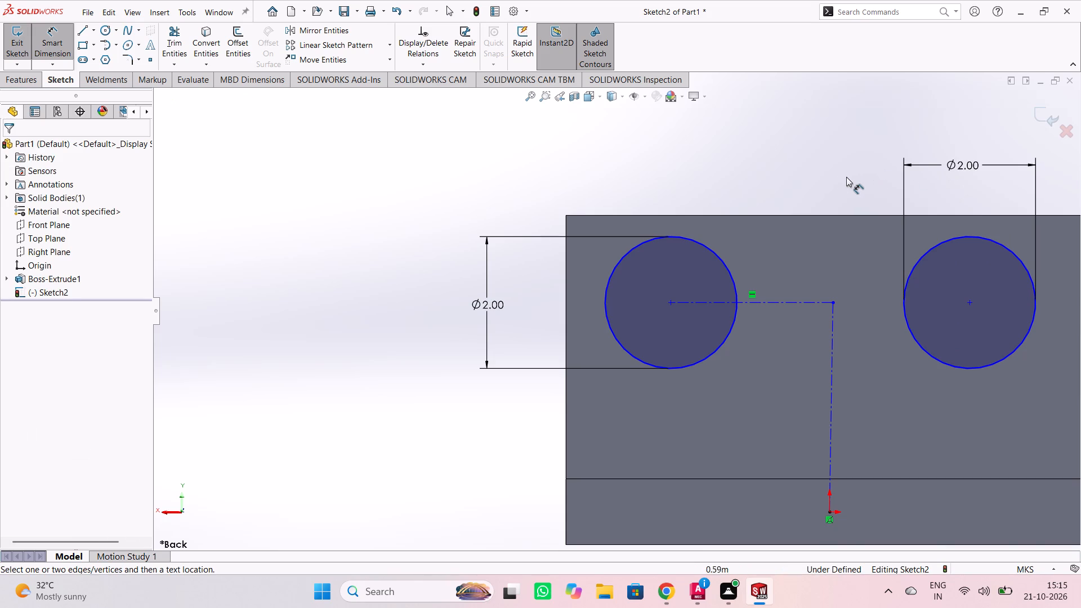
Dimension the distance between the two circle centres at 4 m.
click(669, 303)
click(971, 303)
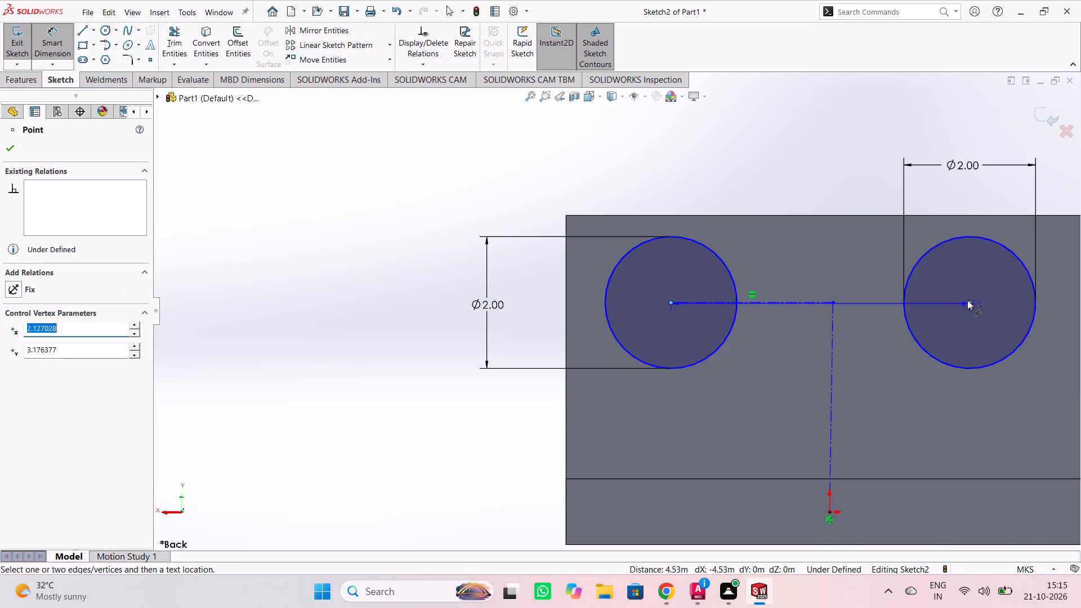
click(848, 194)
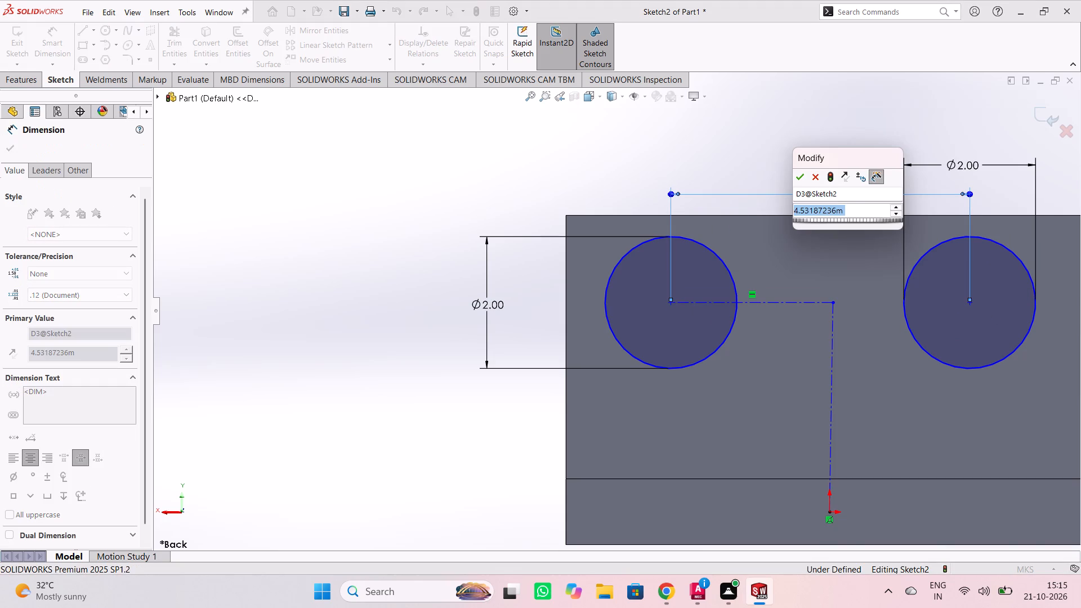
key(4)
key(Return)
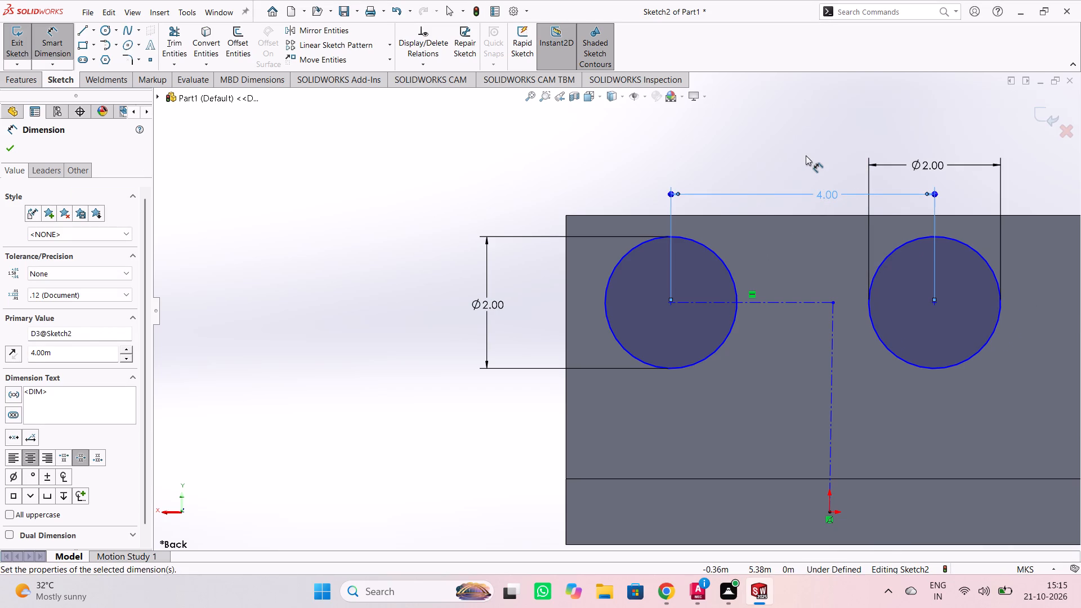
click(808, 155)
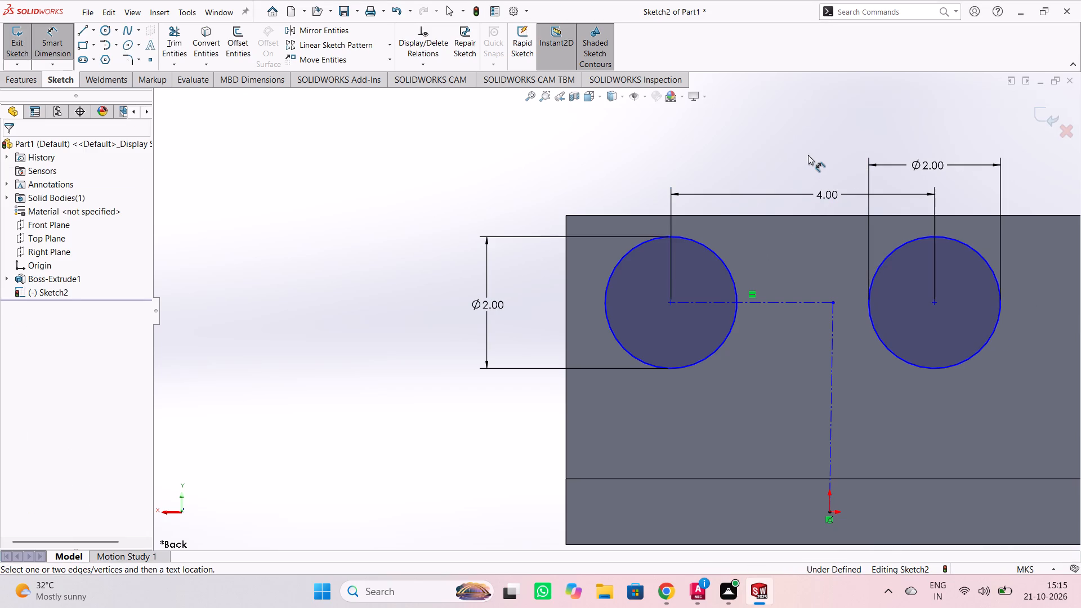
Dimension the horizontal distance from the origin to the centre of the circle not attached to the construction line at 2 m.
click(829, 511)
click(933, 303)
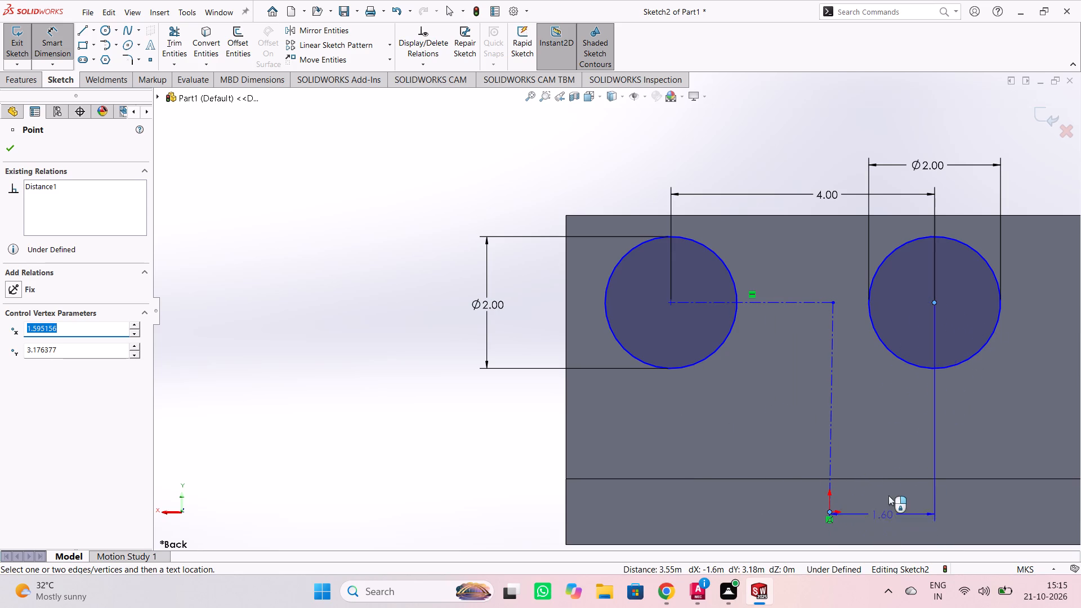
click(885, 522)
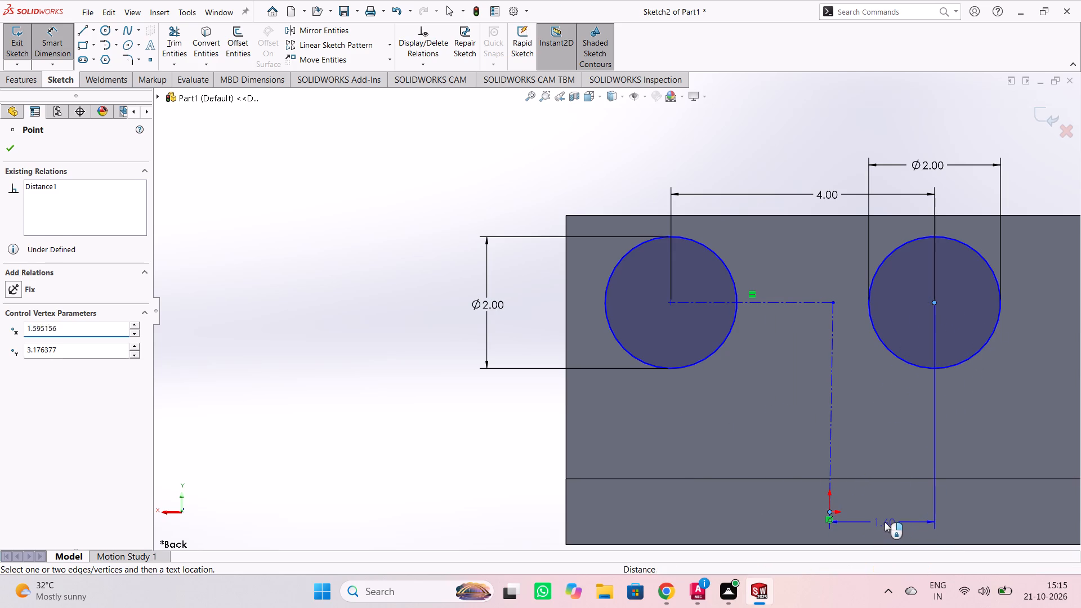
key(2)
key(Return)
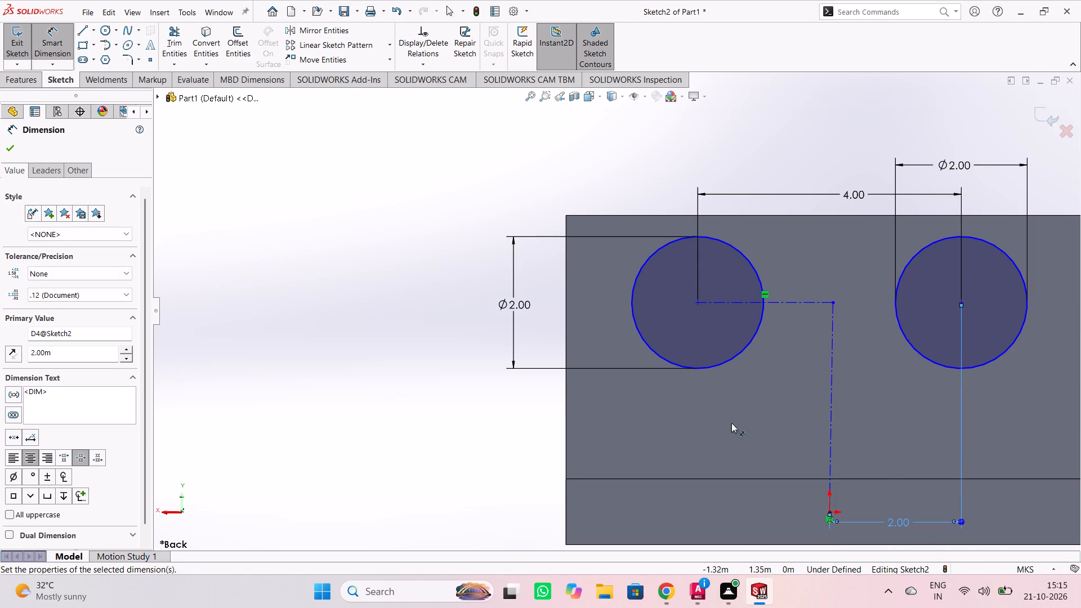
Dimension the height of that same circle's centre above the upright's inner bottom edge at 2 m.
scroll(882, 262, down, 2)
scroll(865, 262, up, 3)
scroll(846, 317, up, 1)
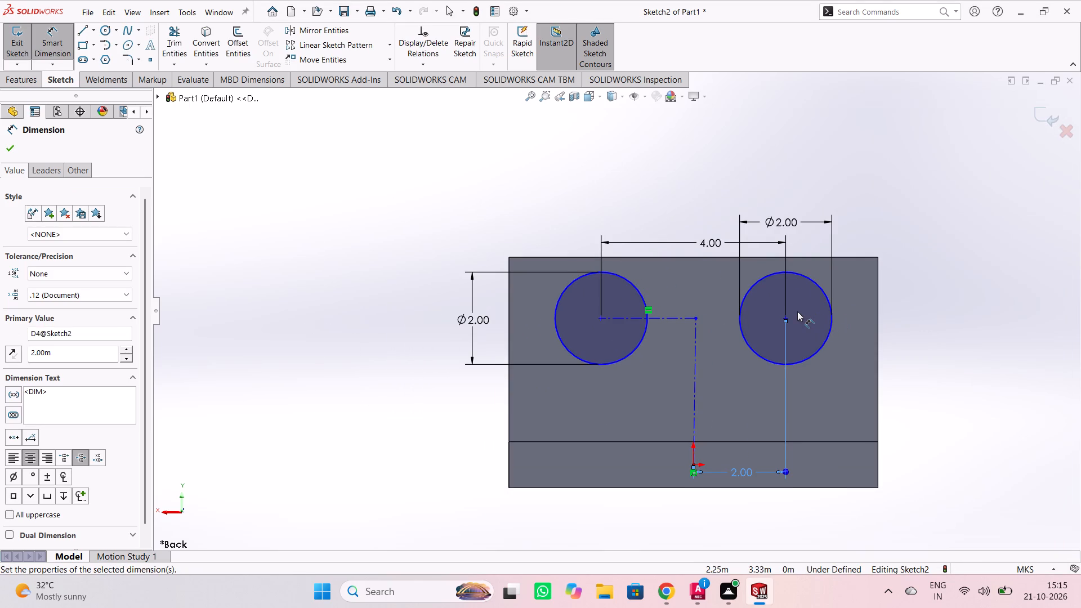
scroll(807, 307, down, 1)
scroll(807, 306, up, 1)
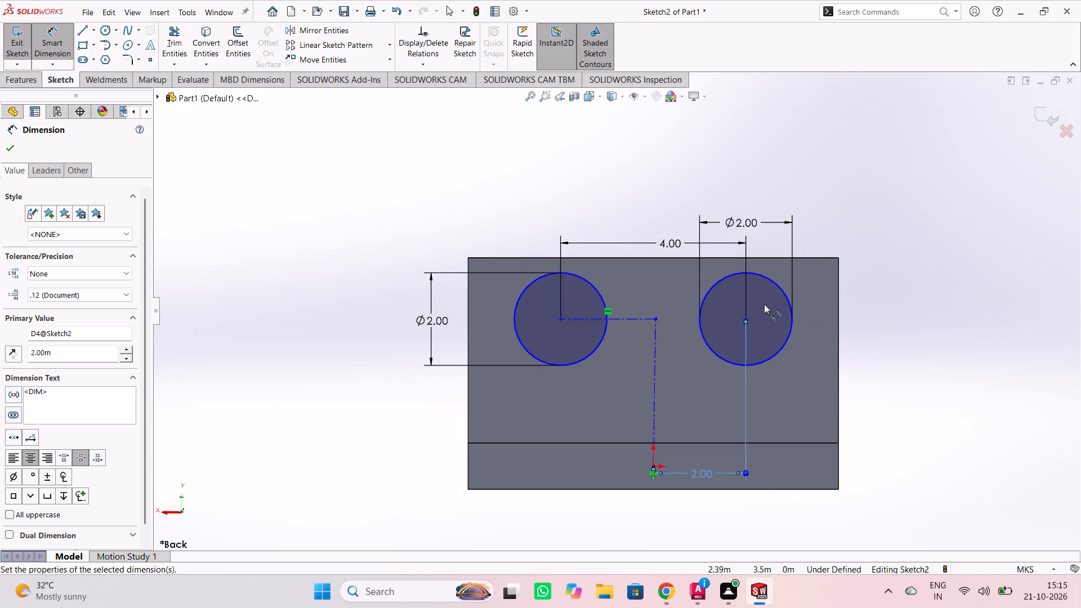
scroll(759, 299, up, 1)
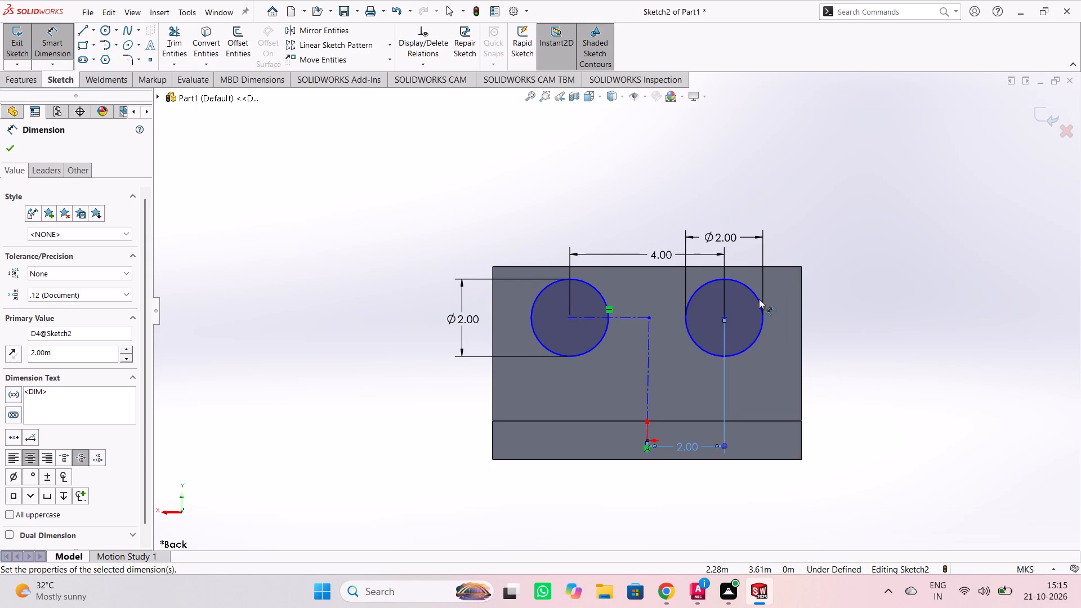
scroll(759, 299, down, 1)
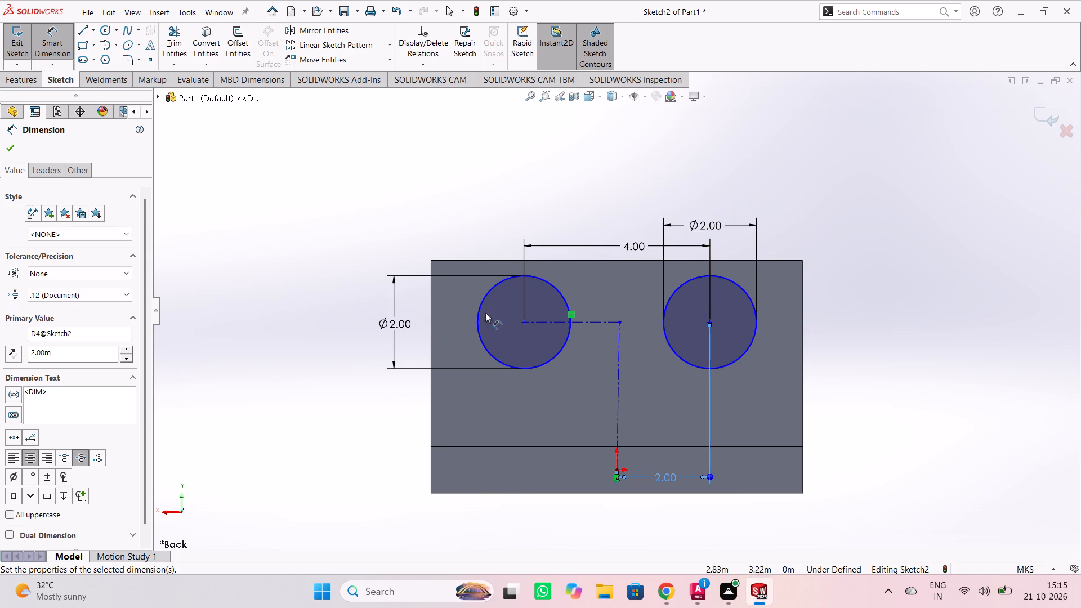
click(790, 445)
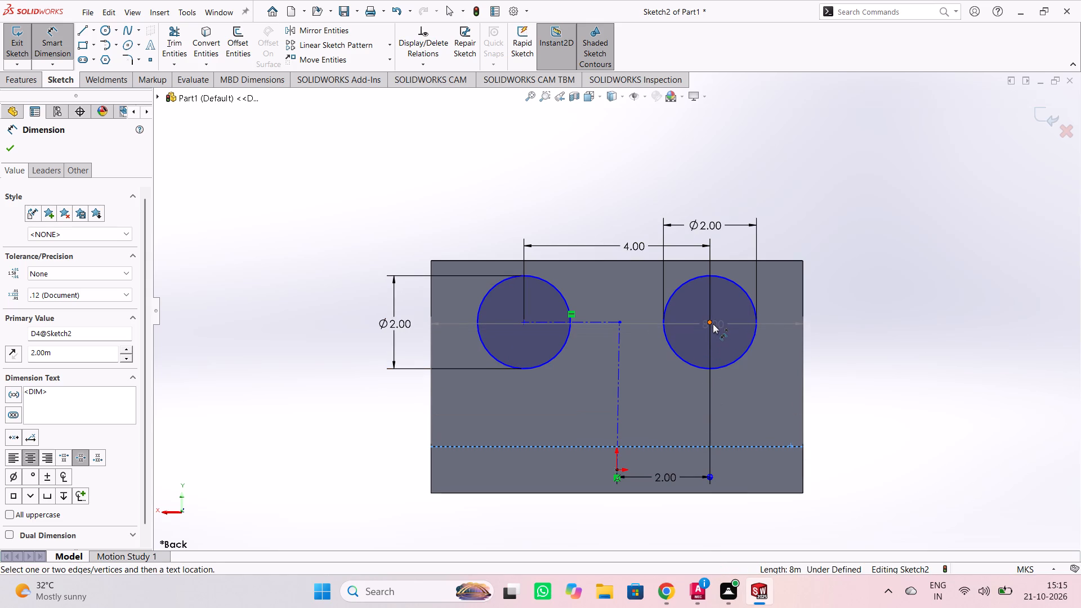
click(712, 324)
click(859, 388)
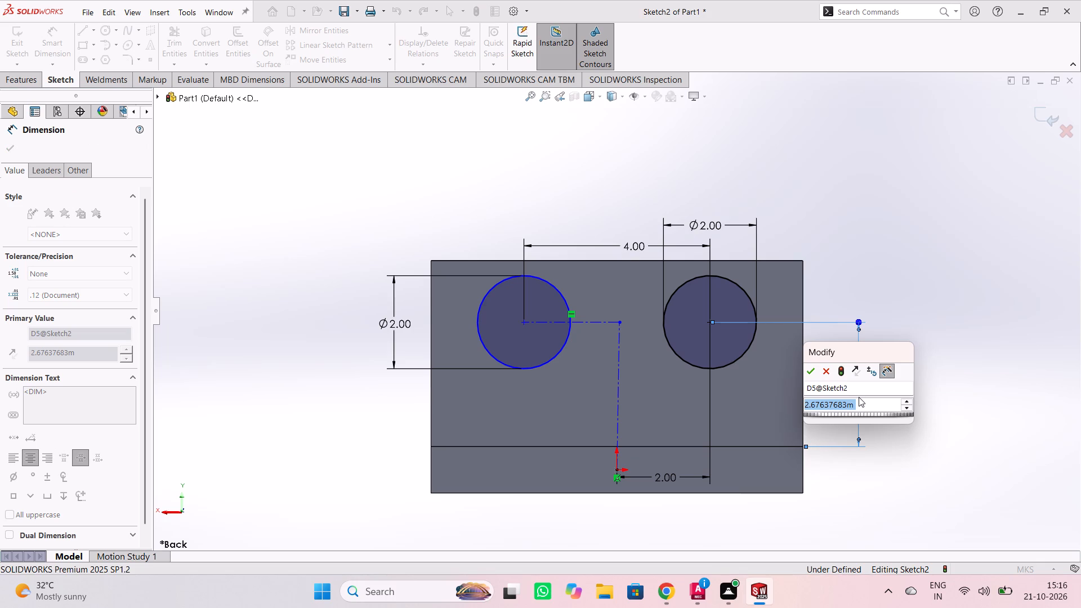
scroll(857, 395, down, 2)
key(2)
key(Return)
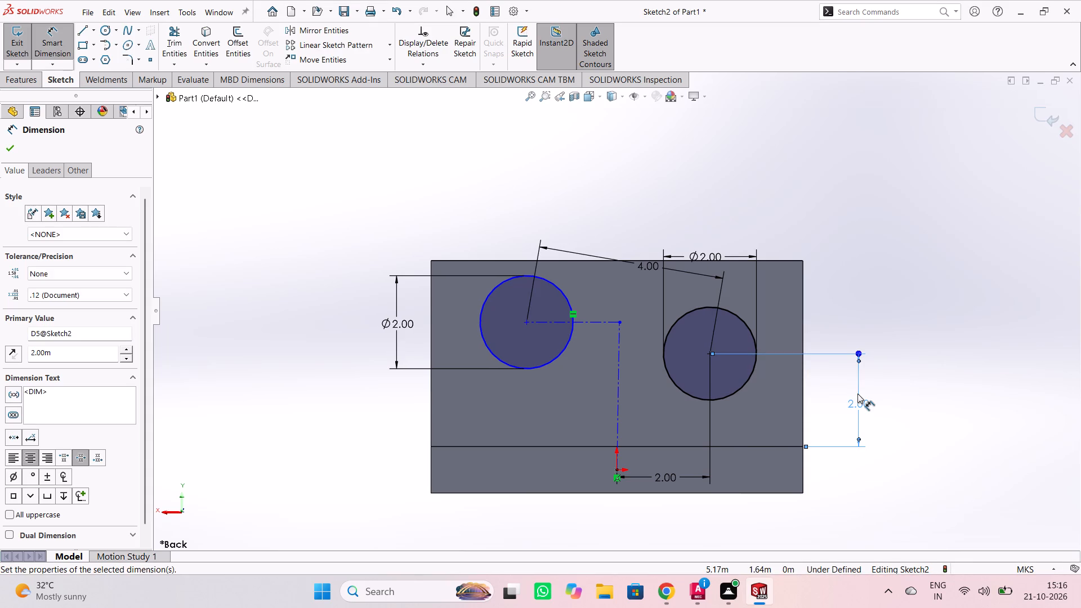
Dimension the height of the construction-line circle's centre above the inner bottom edge at 2 m.
click(526, 320)
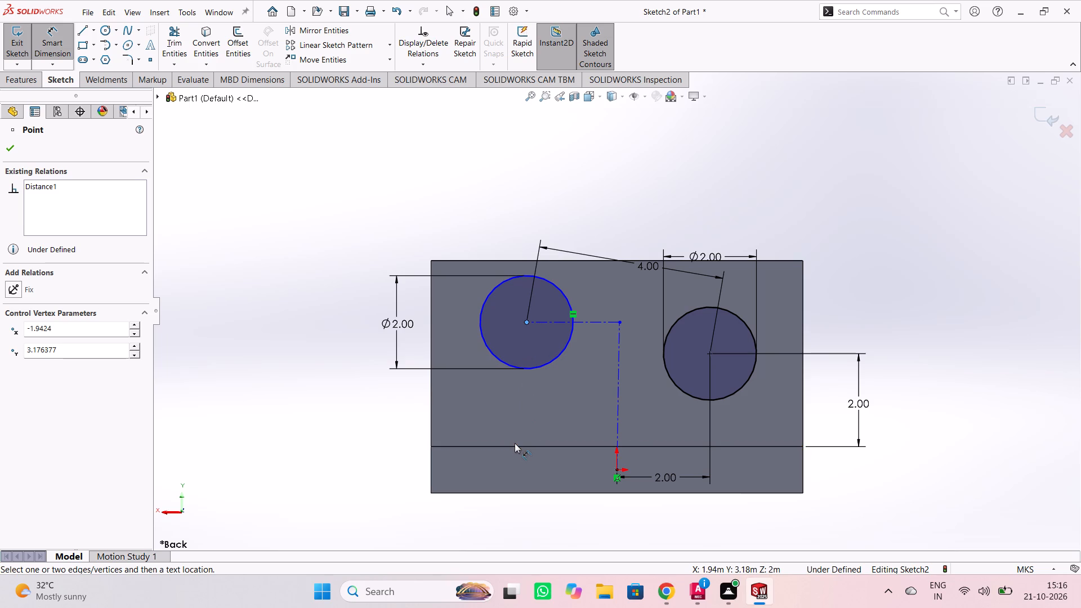
click(512, 446)
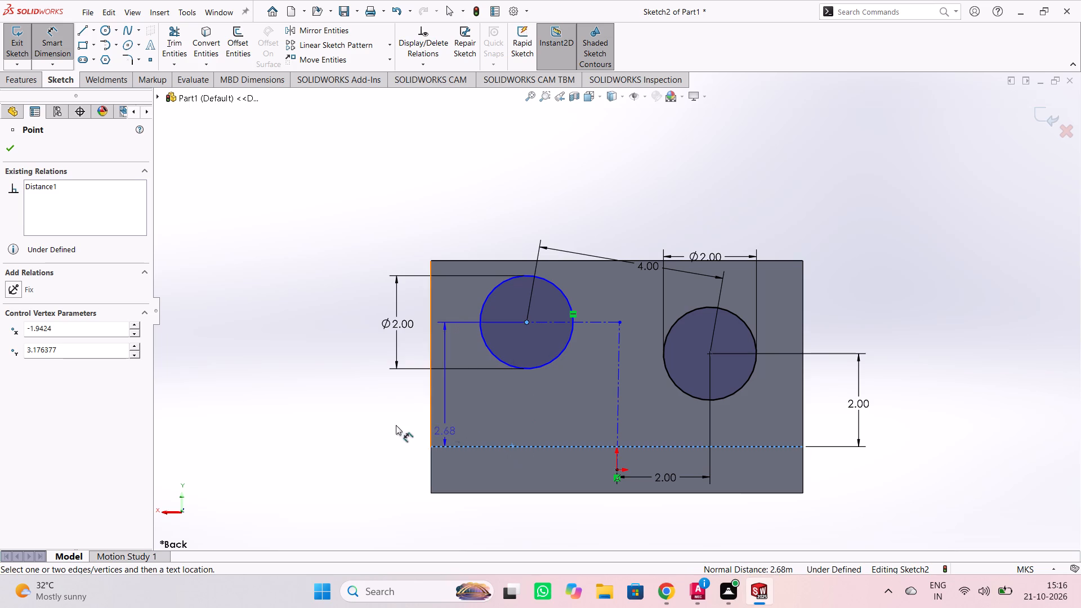
click(345, 410)
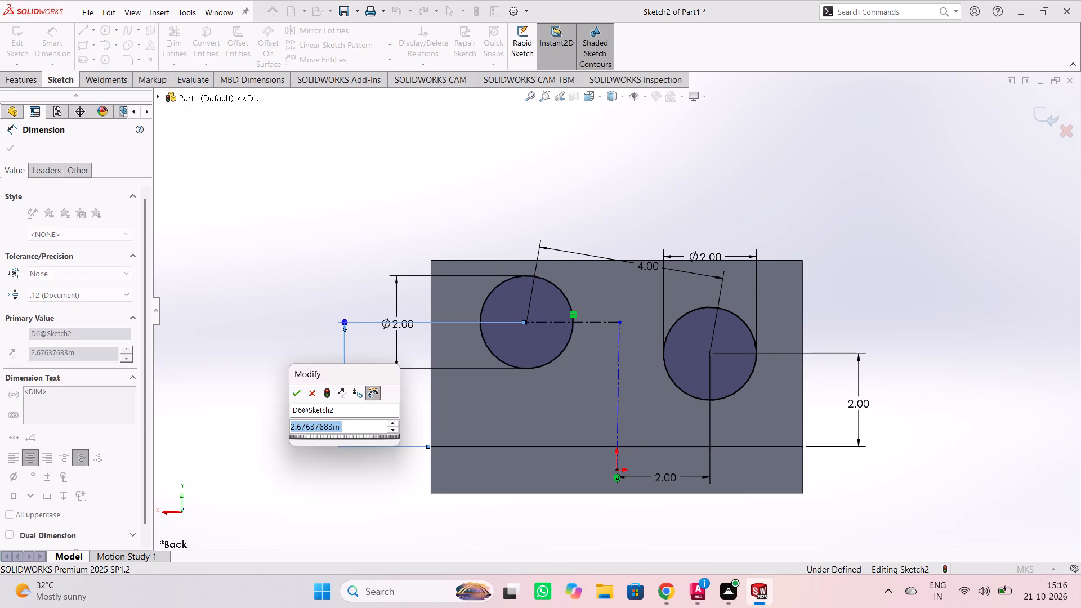
key(2)
key(Return)
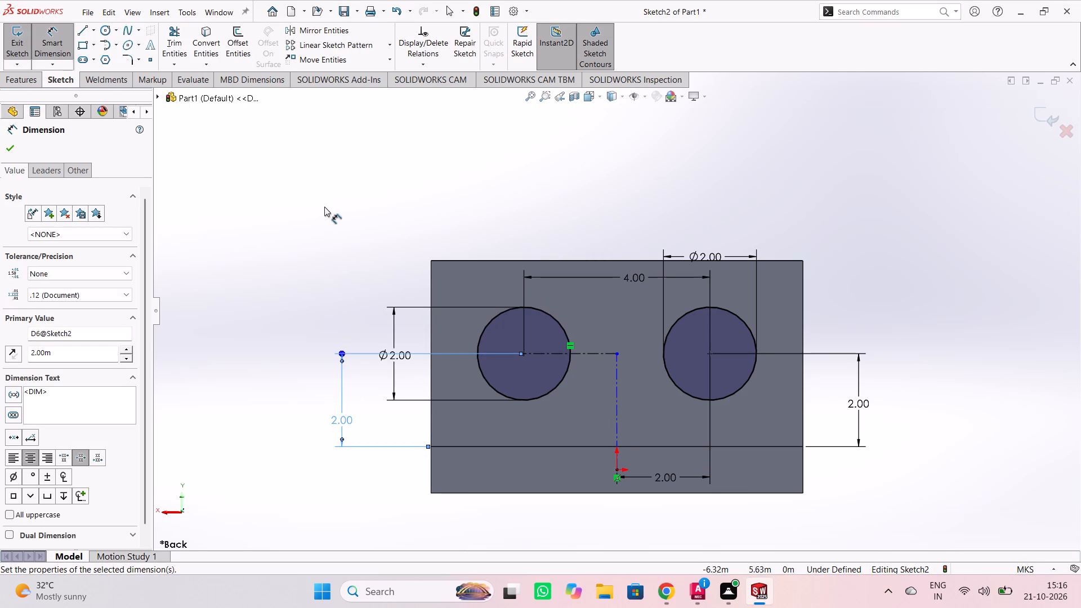
click(332, 200)
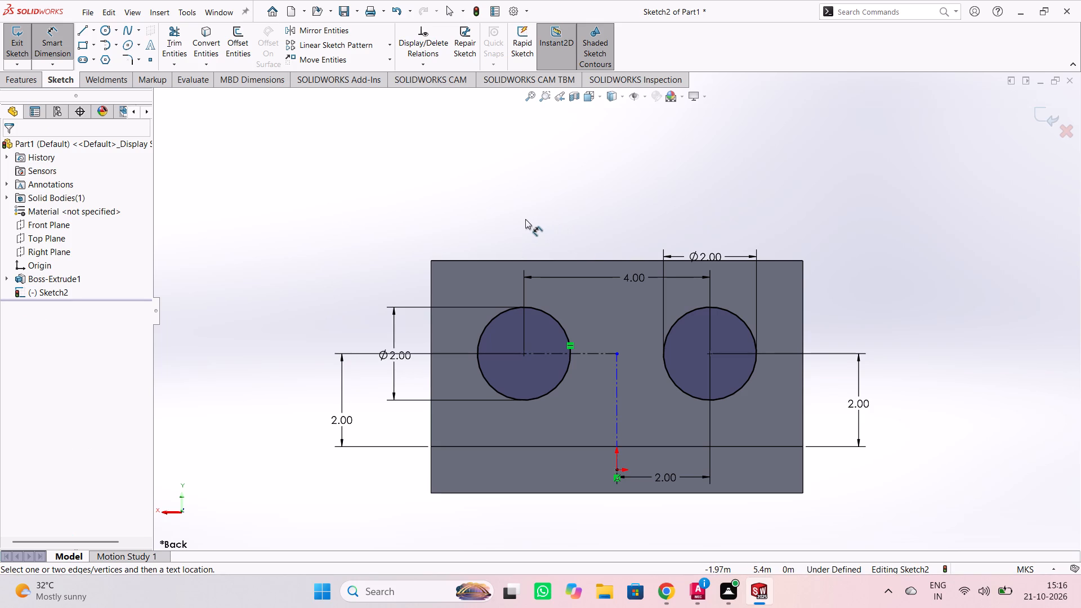
Exit the sketch and cut both circles through the upright with a blind Extruded Cut of 8 m.
middle_drag(324, 202, 378, 266)
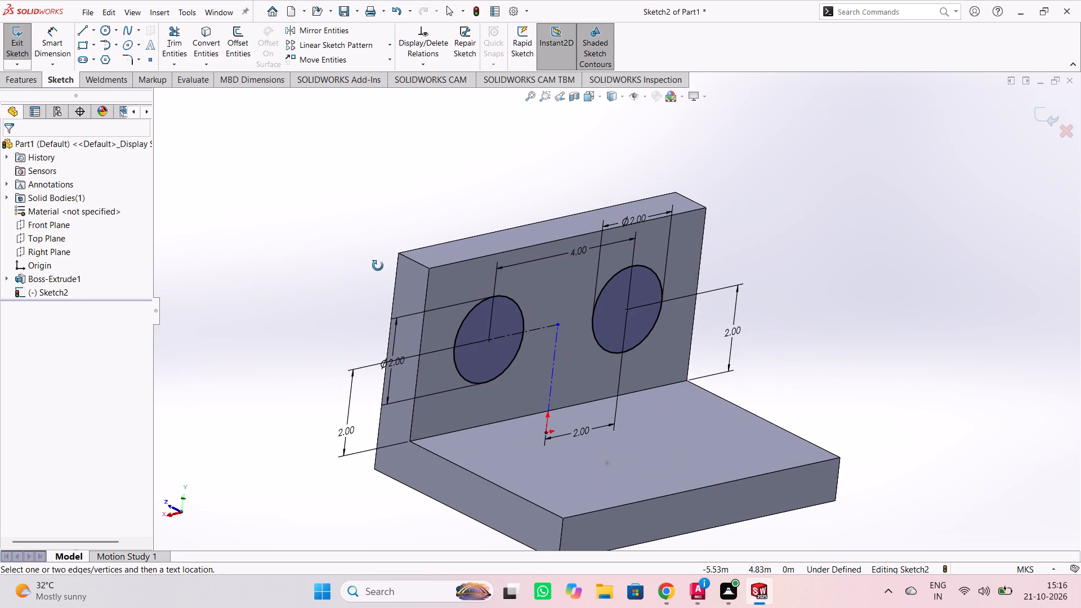
middle_drag(378, 266, 375, 258)
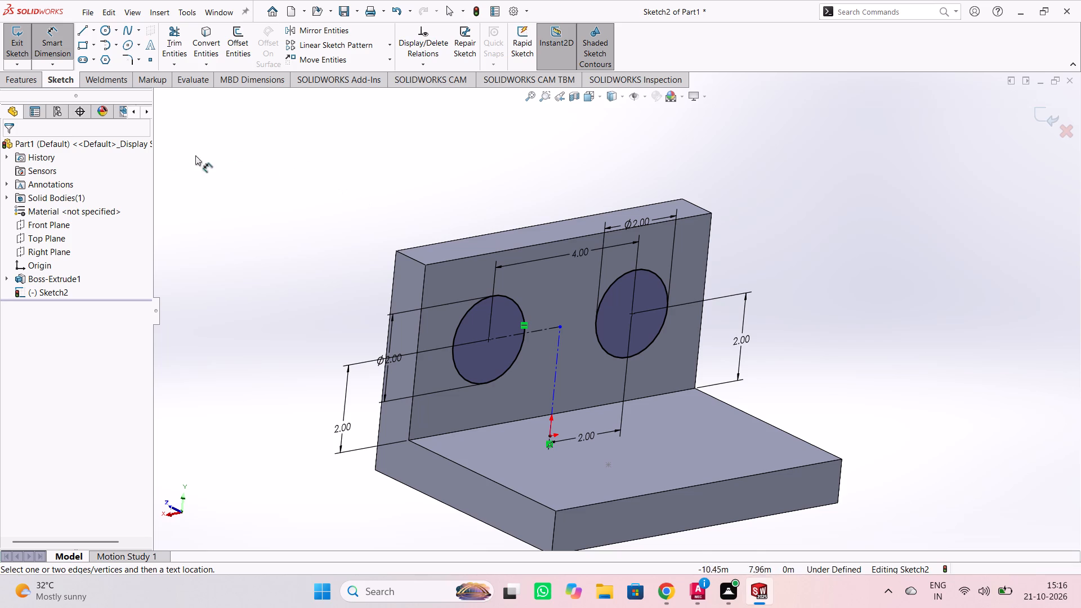
click(15, 39)
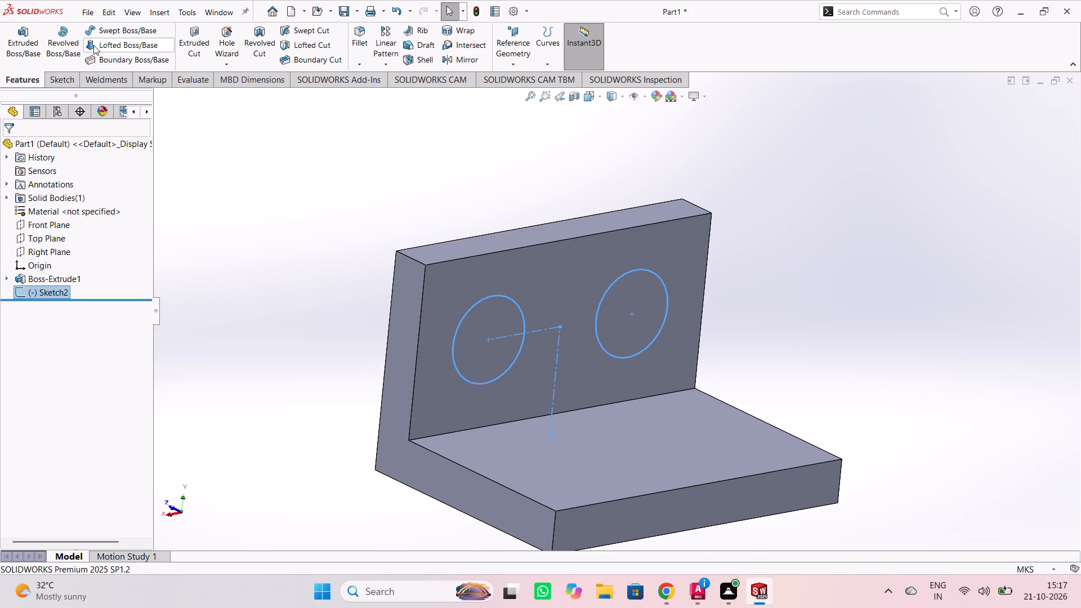
click(201, 39)
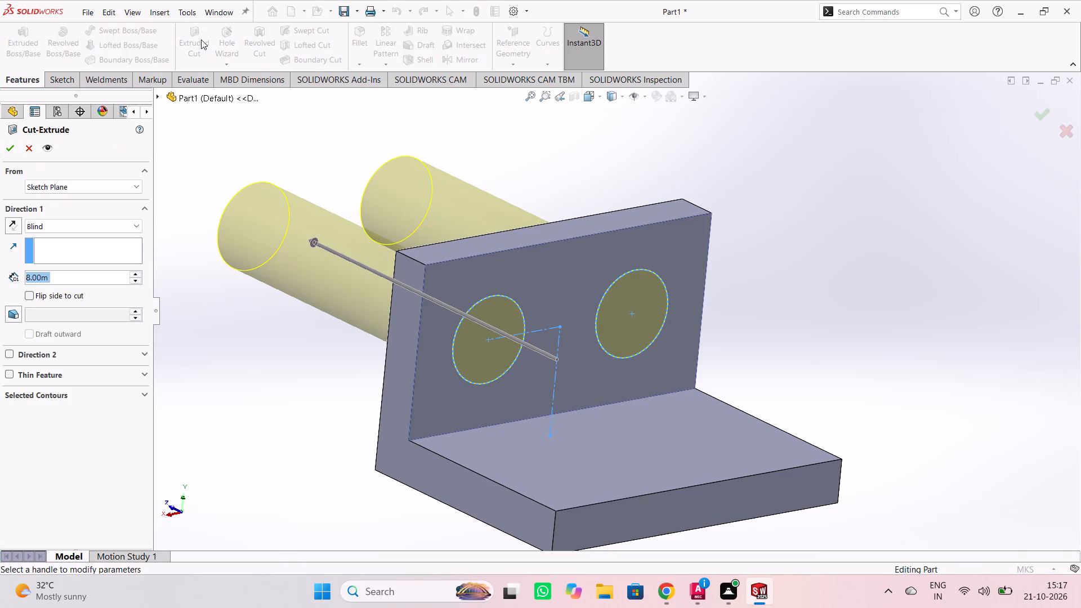
click(12, 148)
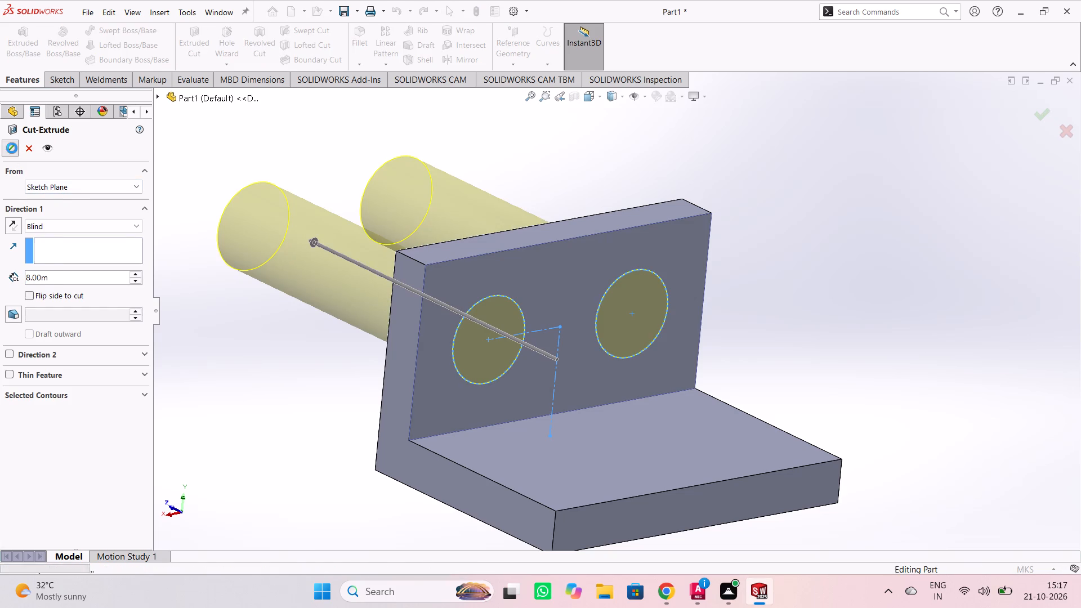
click(269, 221)
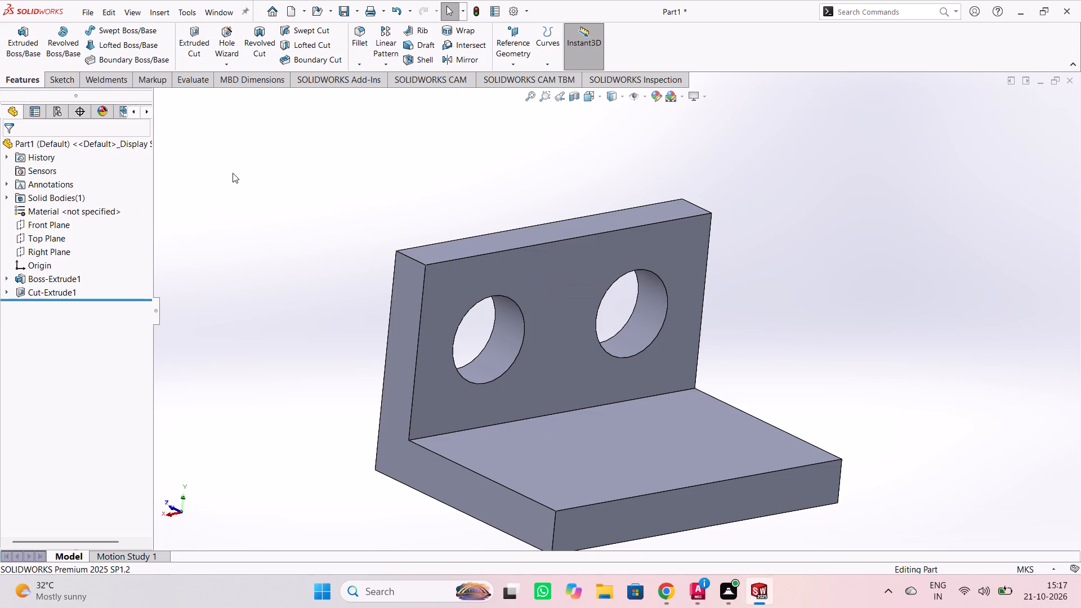
Fillet the upright's short top corner edge on the +X side with a 2 m radius.
click(364, 41)
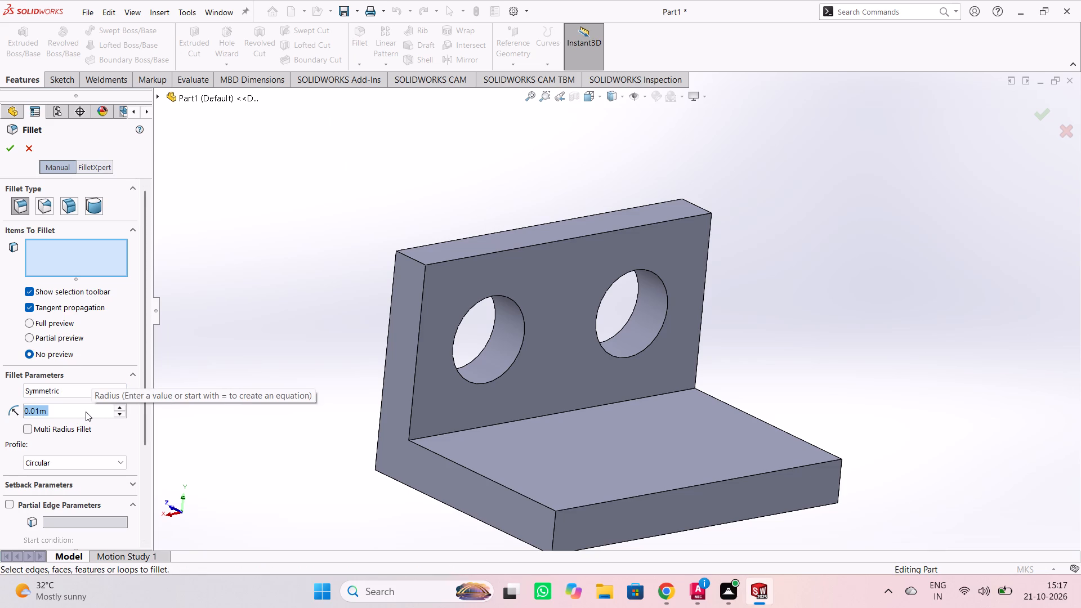
key(2)
key(Return)
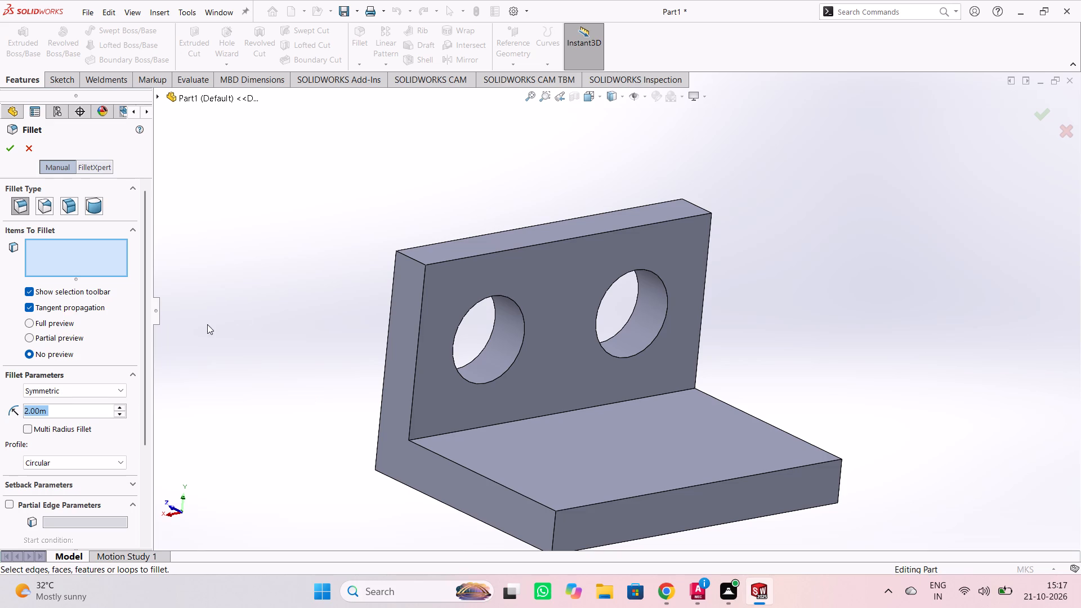
click(414, 260)
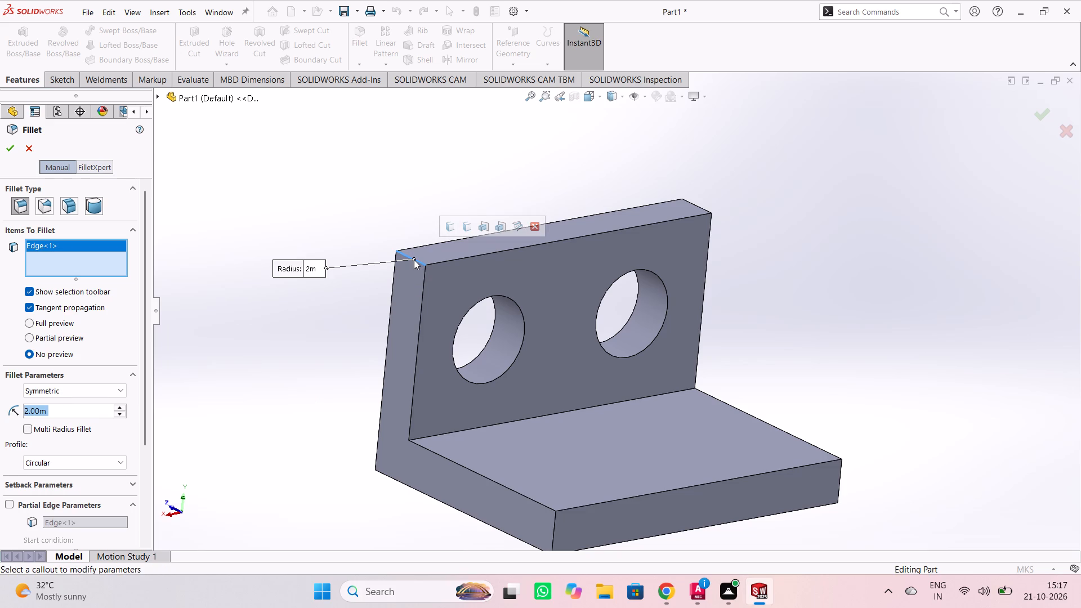
key(Return)
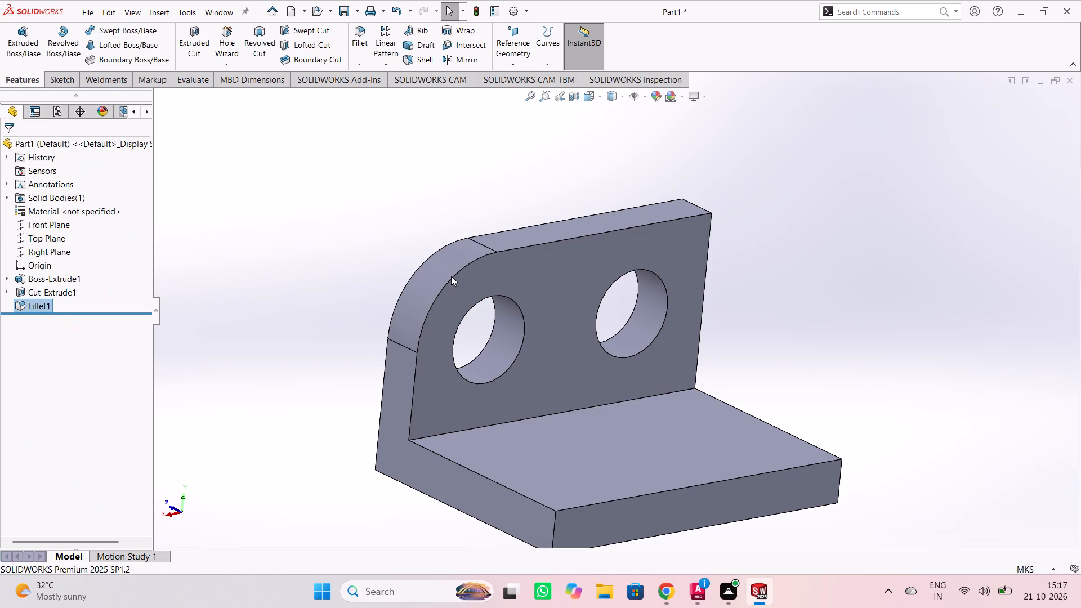
Fillet the upright's remaining short top corner edge on the -X side with a 2 m radius.
middle_drag(837, 186, 774, 222)
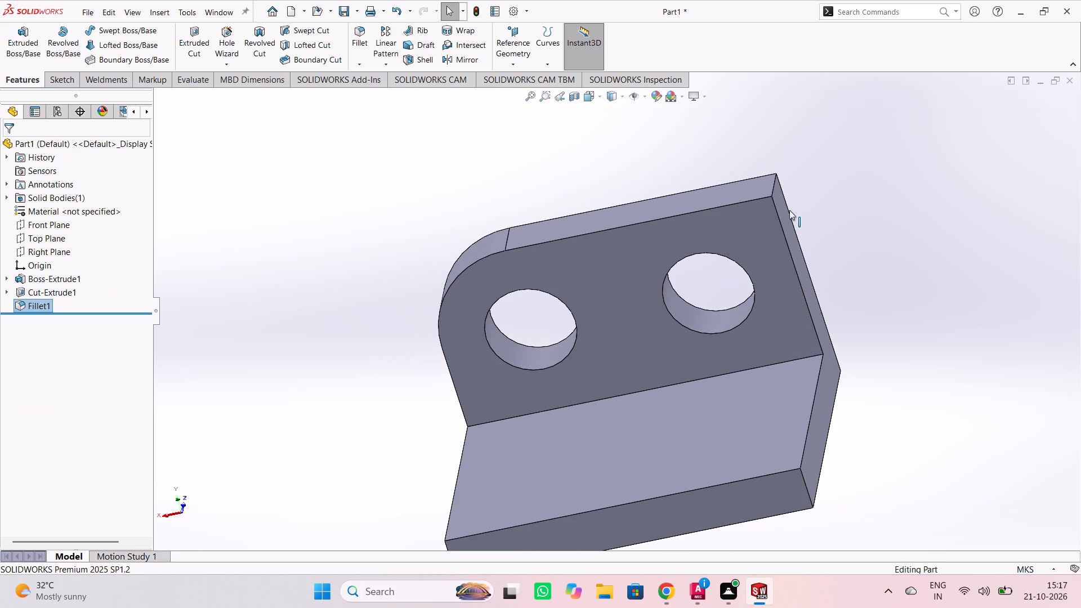
click(774, 184)
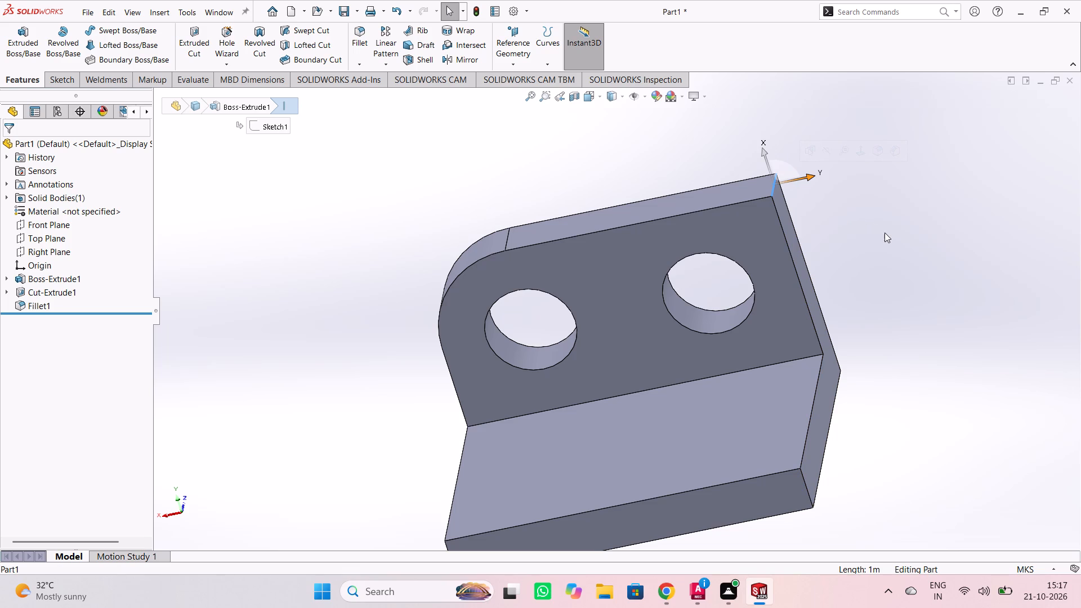
click(359, 39)
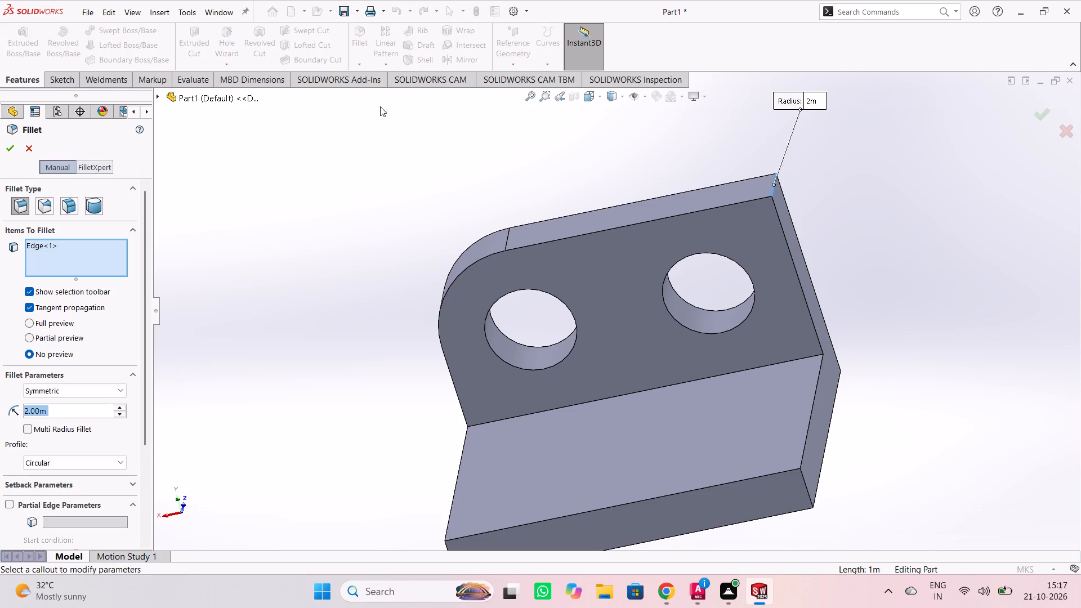
key(Return)
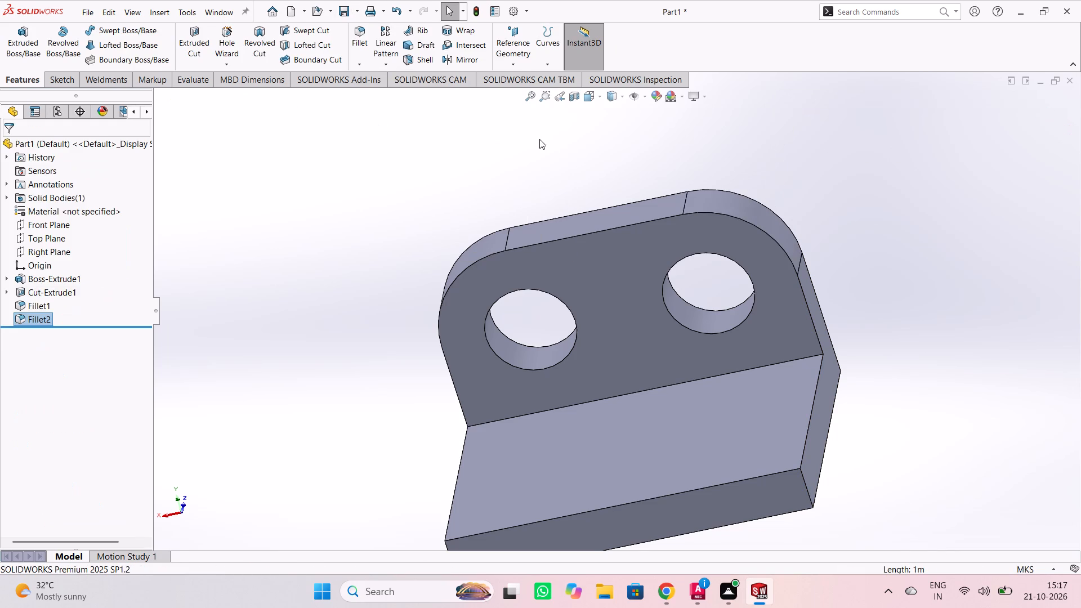
click(833, 180)
Fillet the short vertical corner edge at the base's free end on the +X side with a 2 m radius.
middle_drag(492, 113, 564, 126)
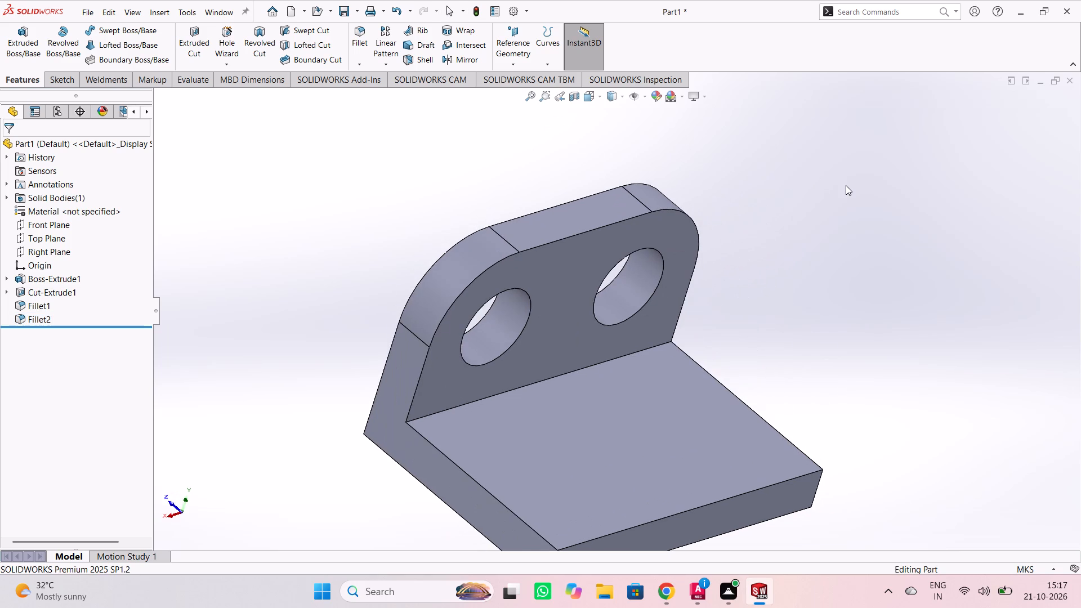
middle_click(888, 259)
scroll(886, 274, down, 1)
scroll(878, 283, up, 4)
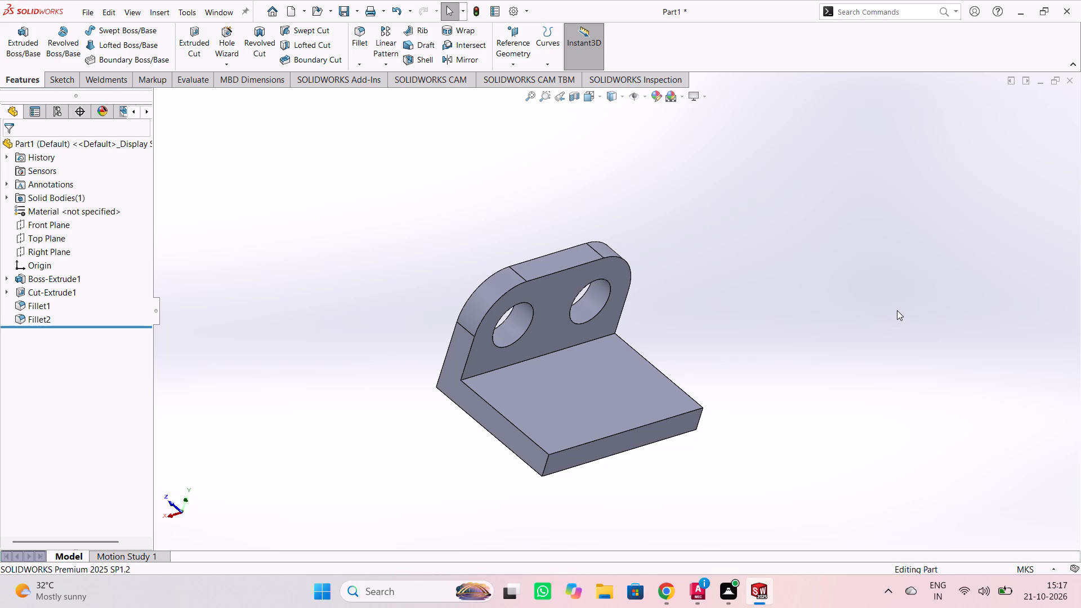
scroll(893, 285, down, 1)
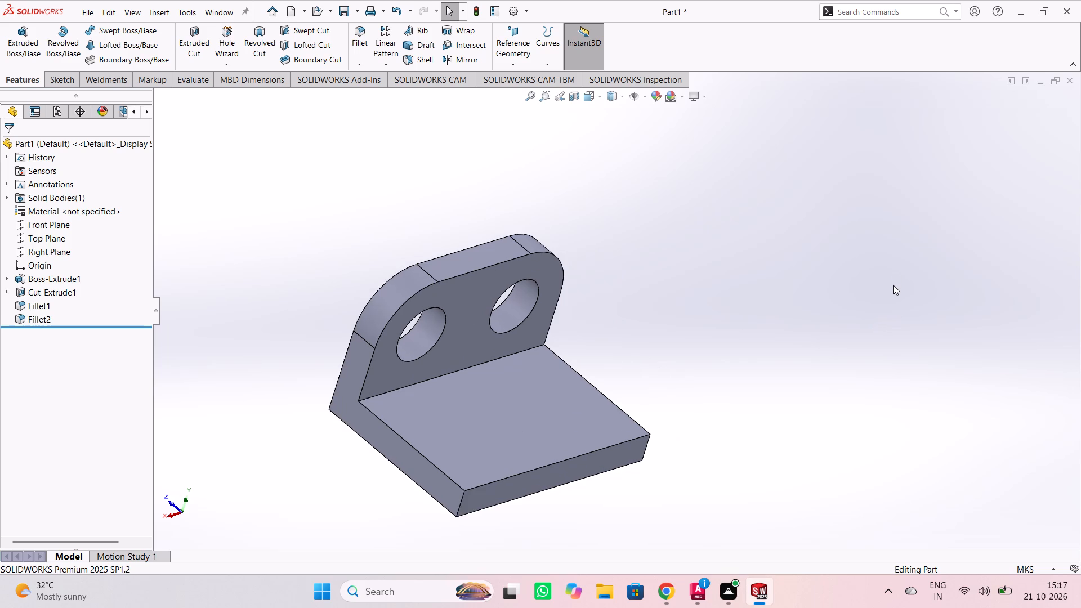
scroll(891, 296, up, 1)
scroll(748, 383, up, 1)
scroll(522, 278, down, 2)
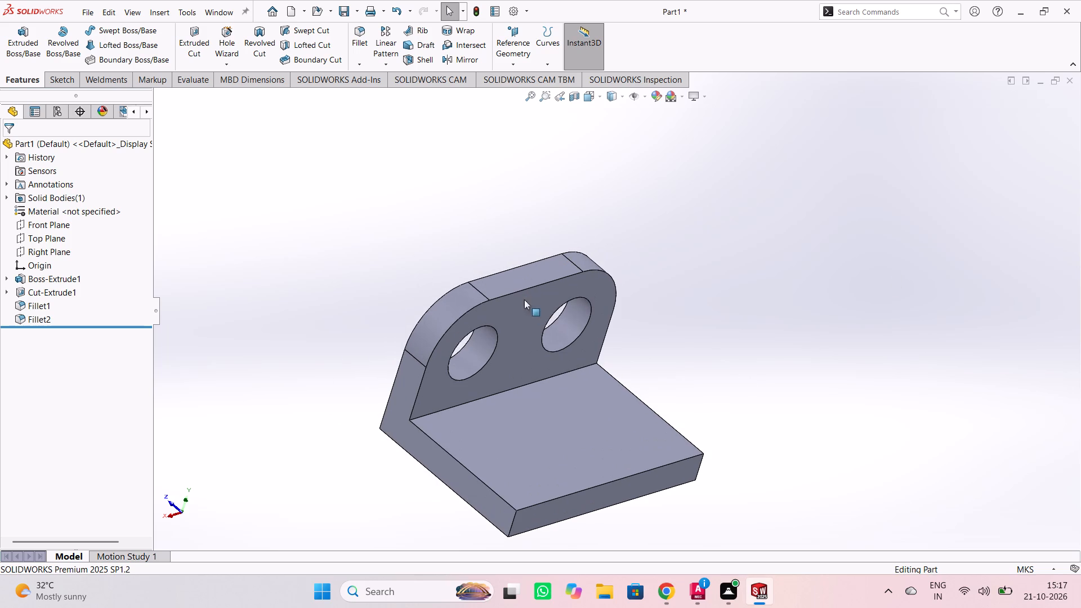
middle_drag(695, 330, 700, 318)
middle_click(699, 311)
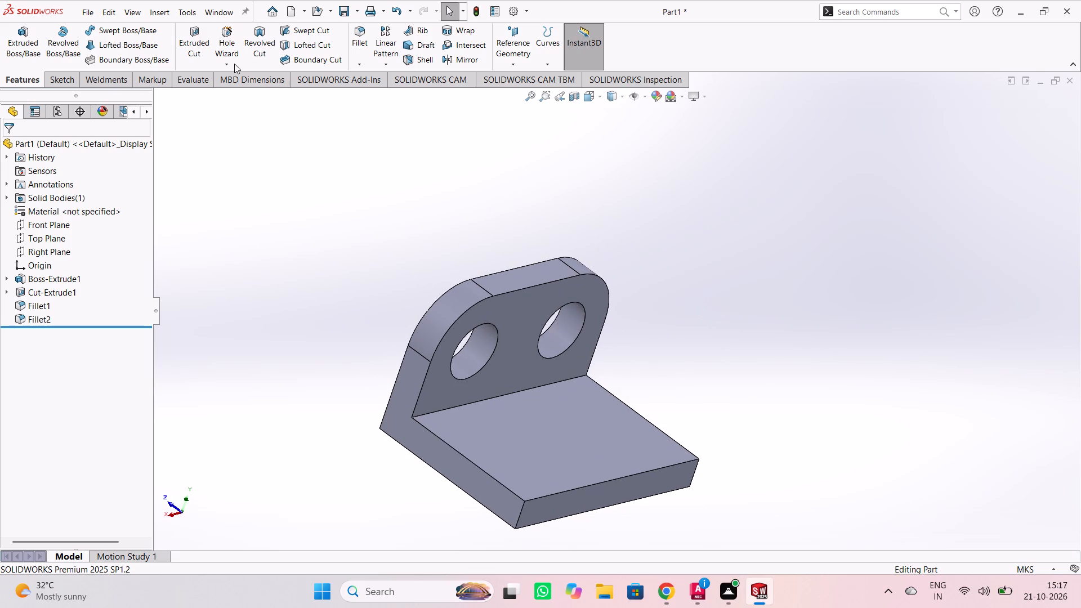
click(354, 38)
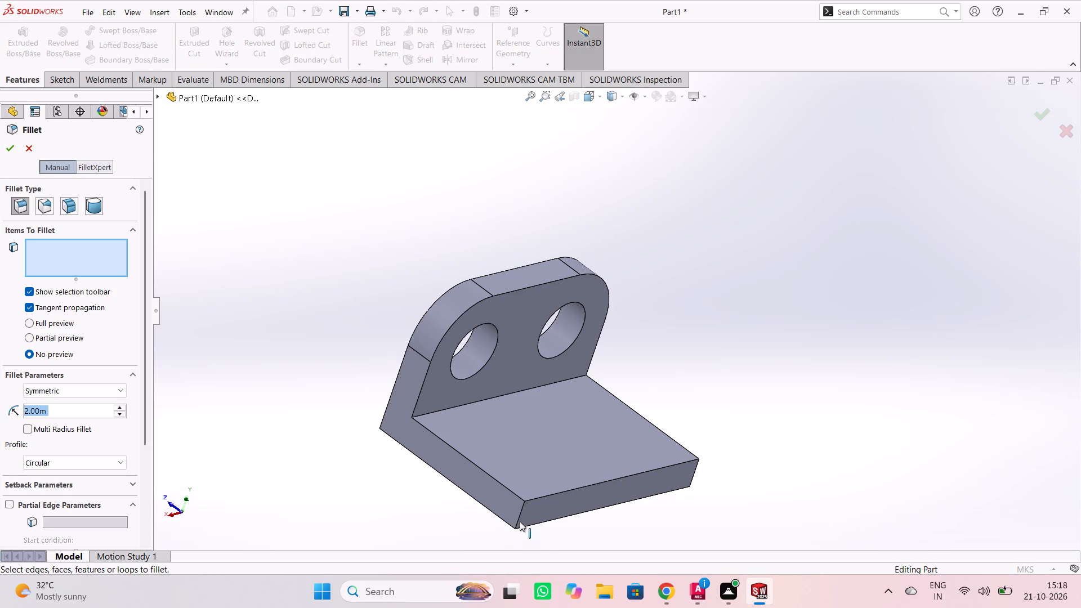
click(520, 517)
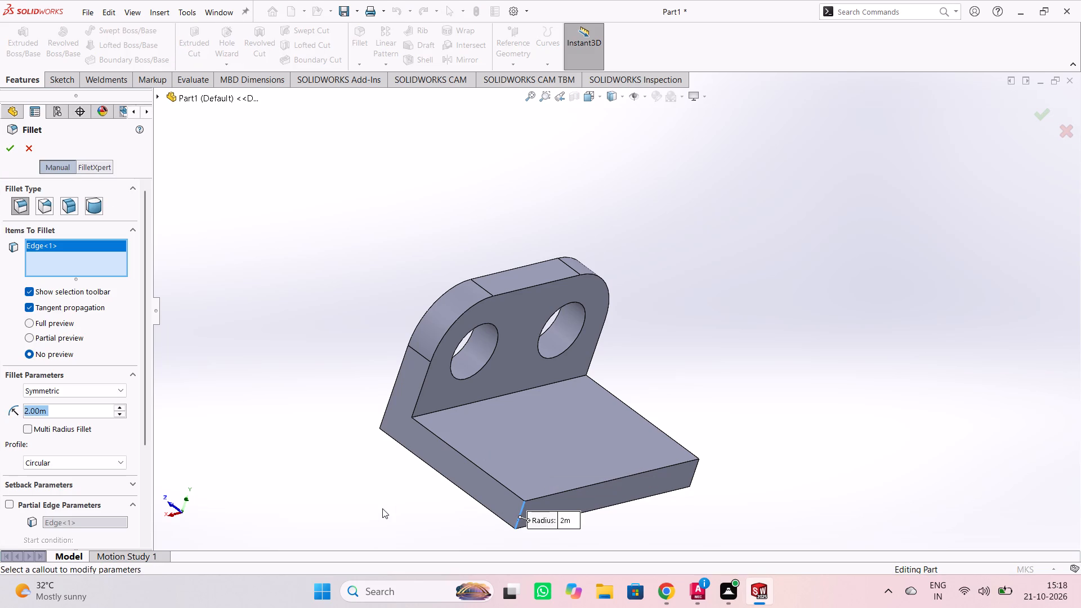
key(Return)
Fillet the other short vertical corner edge at the base's free end, on the -X side, with a 2 m radius.
middle_drag(794, 409, 677, 398)
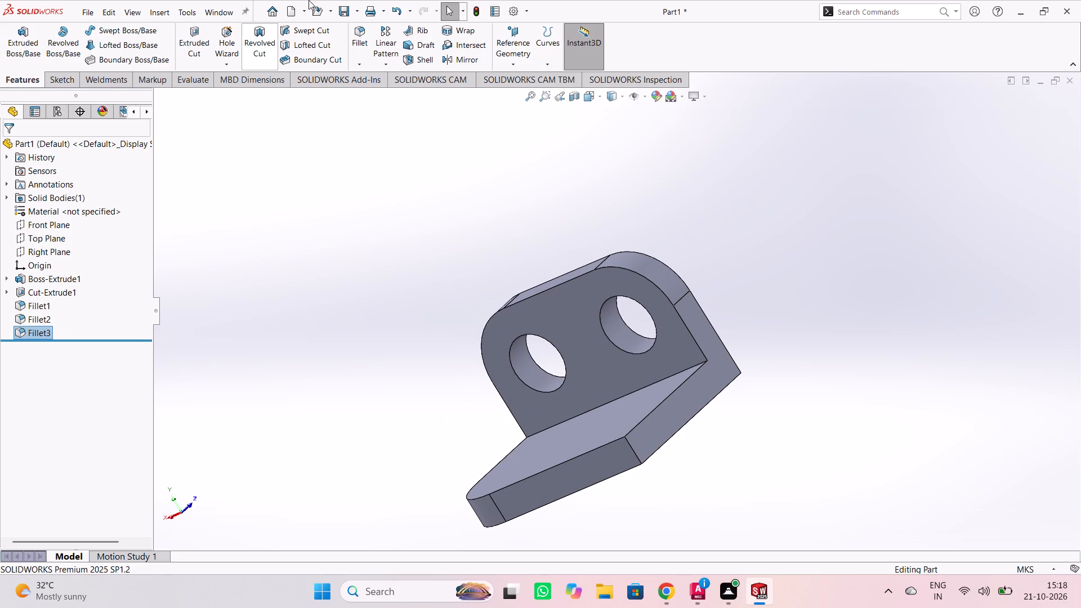
click(351, 44)
click(631, 449)
key(Return)
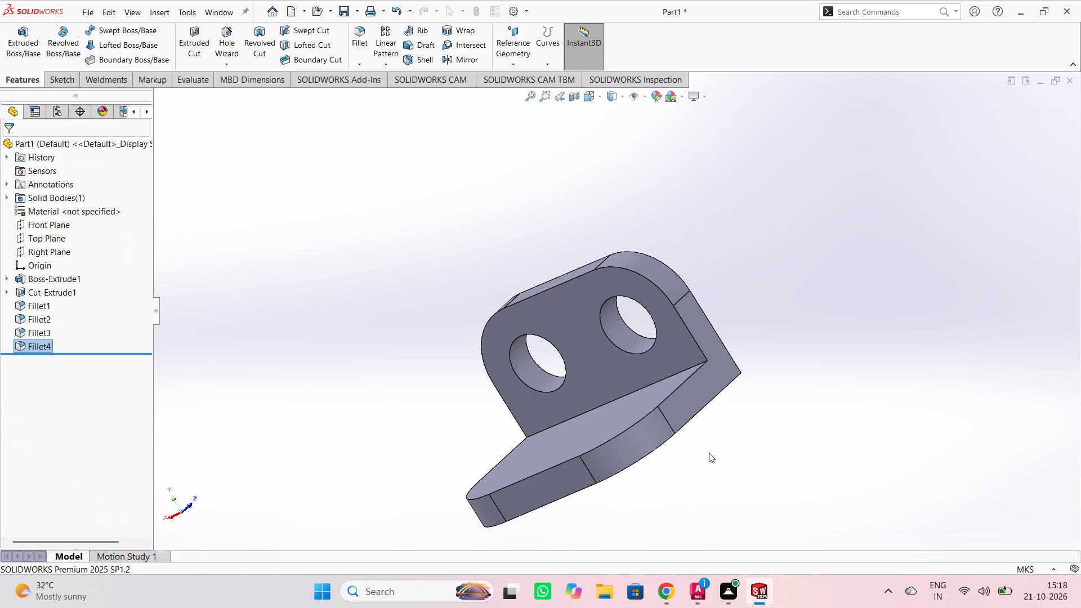
click(709, 453)
On the upright's flat top face, sketch a center rectangle from the origin, about 1.11 m wide, spanning the bracket's full 6 m depth.
middle_drag(794, 276, 853, 322)
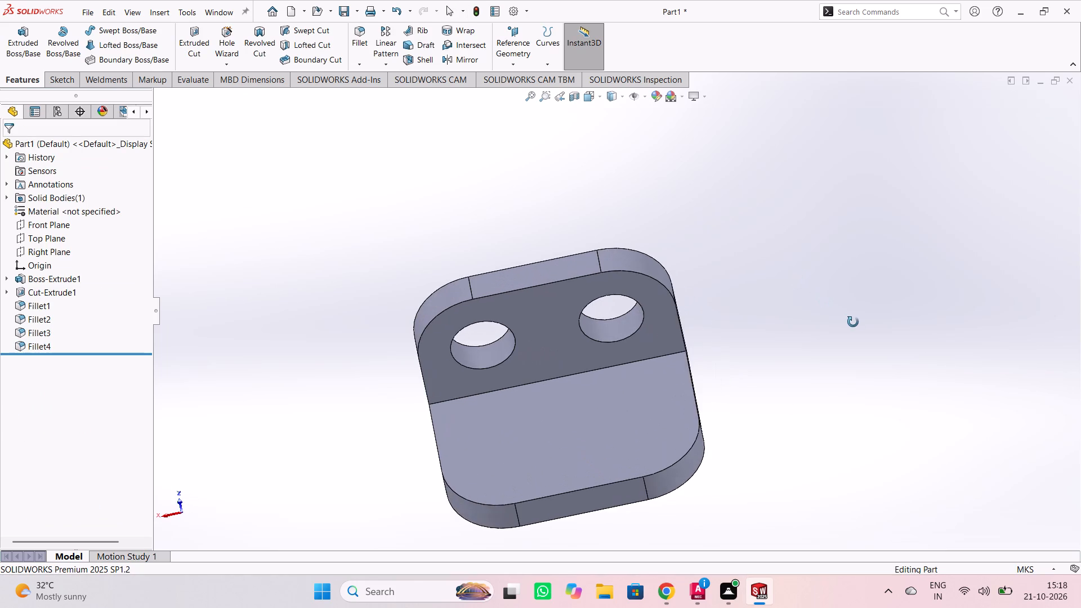
middle_drag(853, 322, 856, 320)
middle_drag(268, 235, 333, 305)
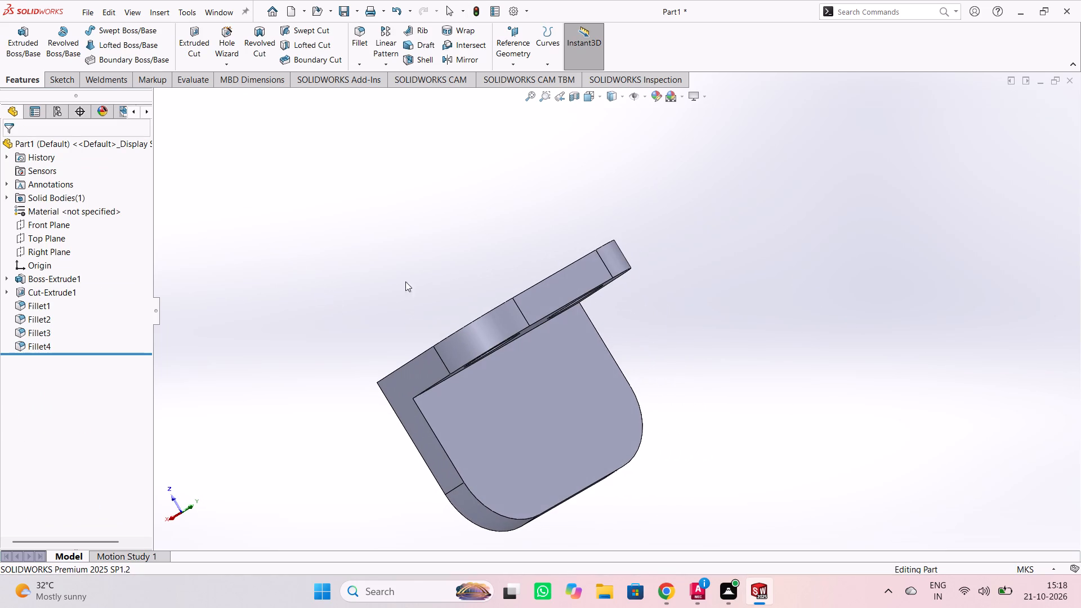
click(553, 285)
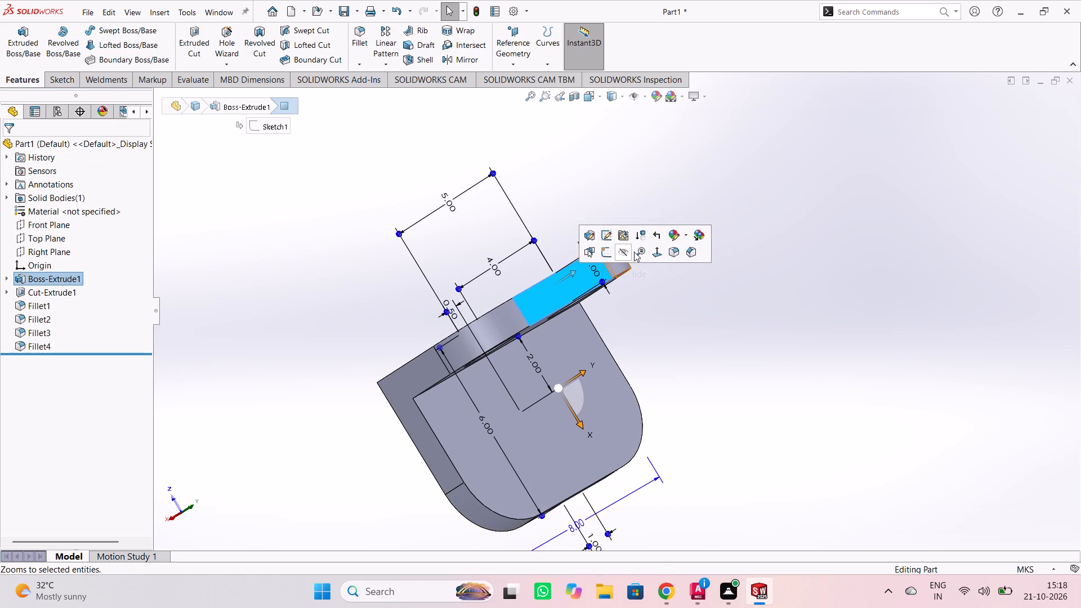
click(605, 253)
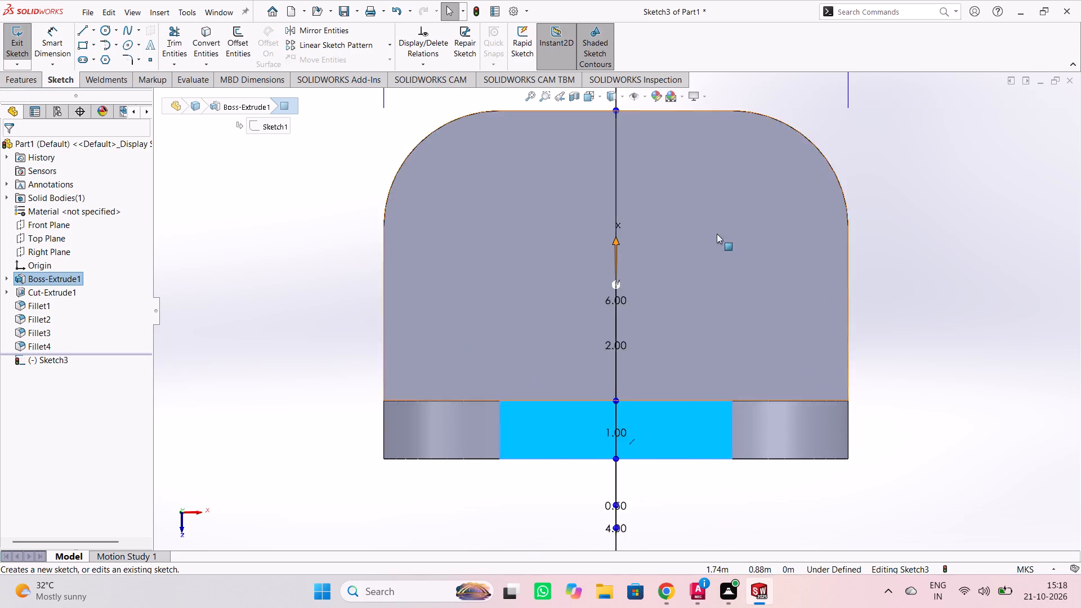
click(904, 216)
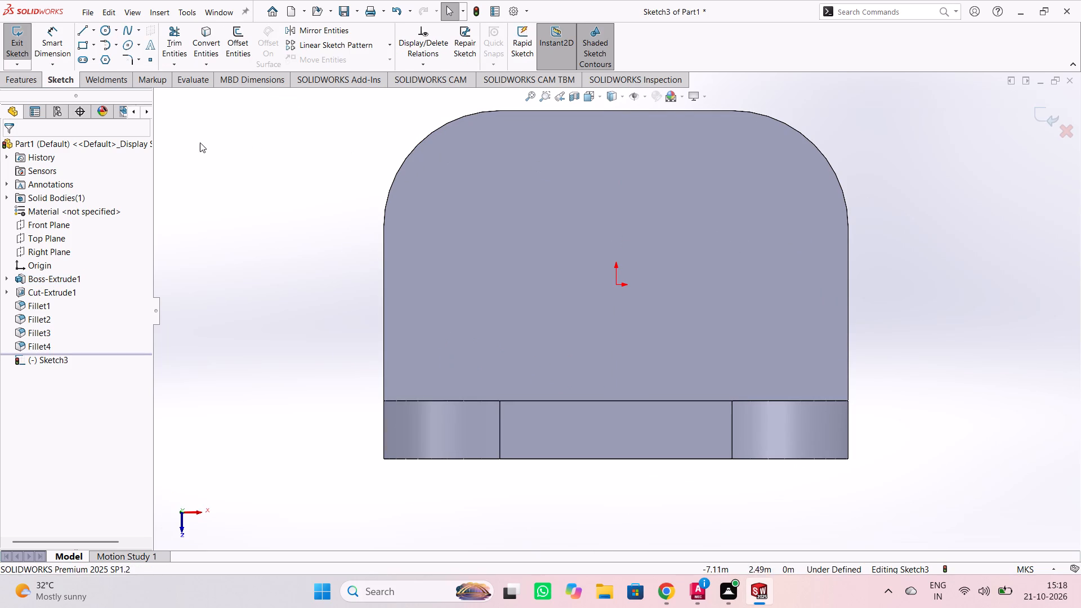
click(97, 43)
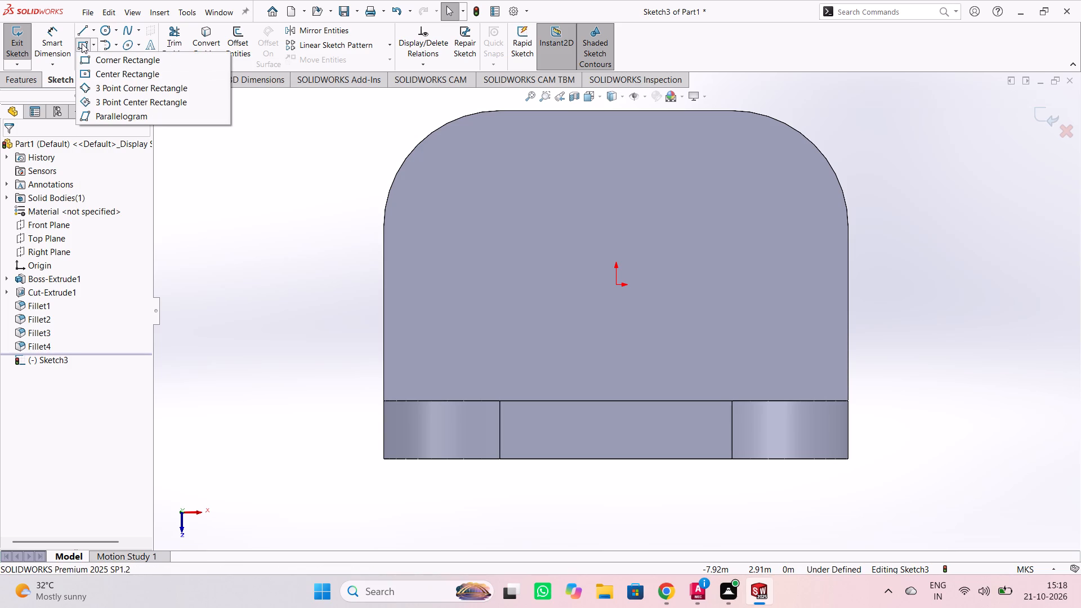
click(104, 74)
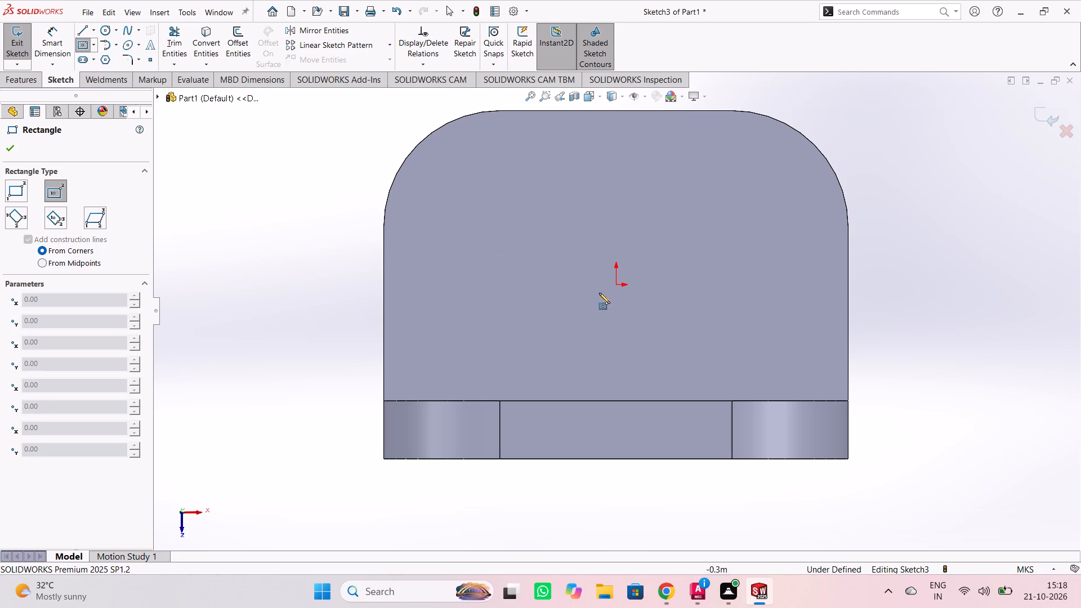
click(618, 286)
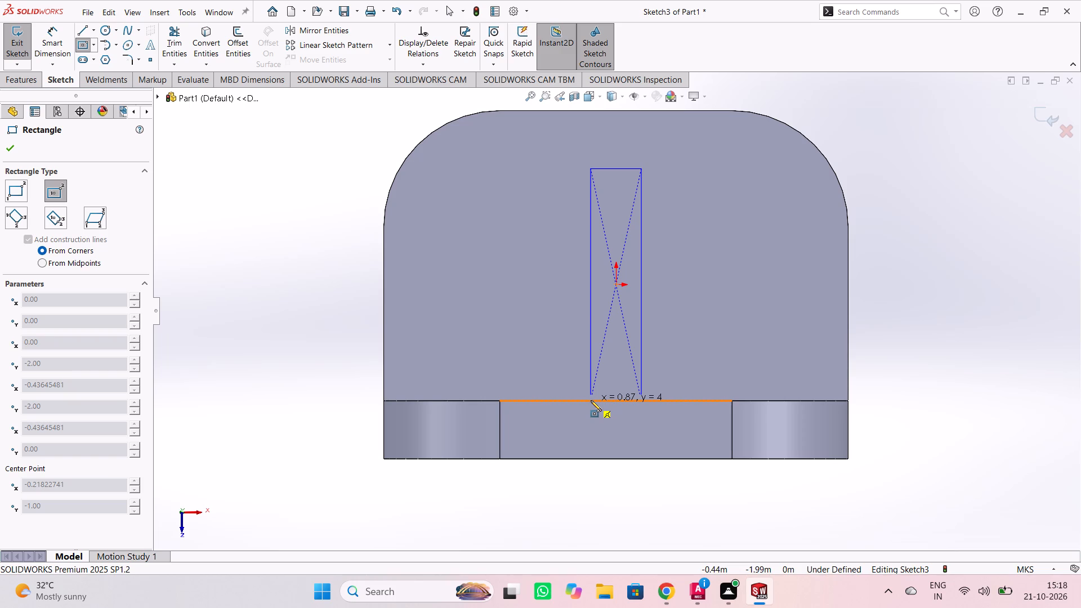
click(584, 458)
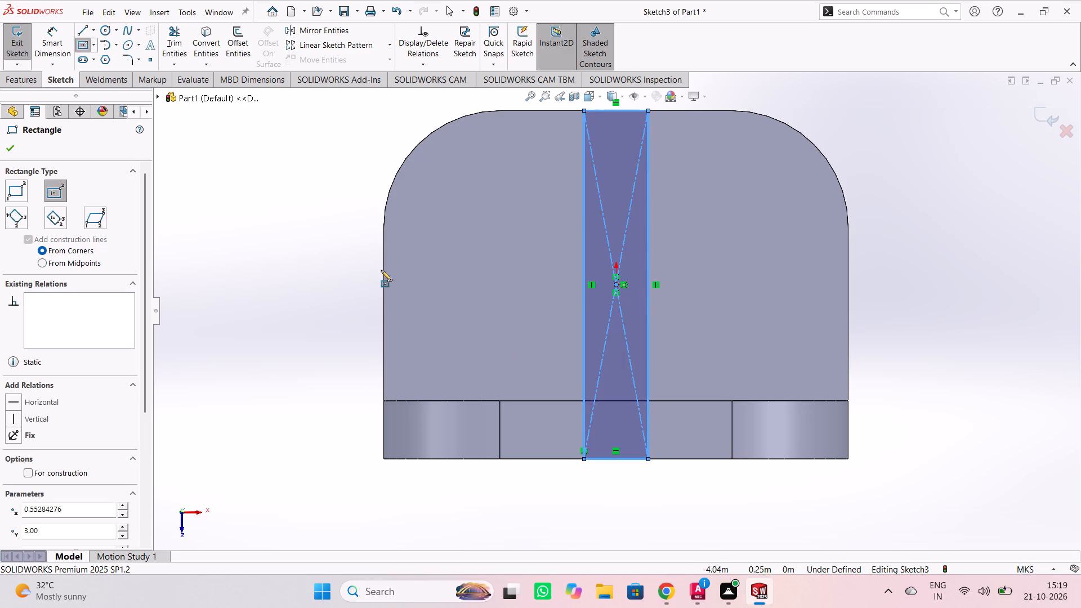
scroll(315, 229, down, 1)
scroll(303, 197, up, 2)
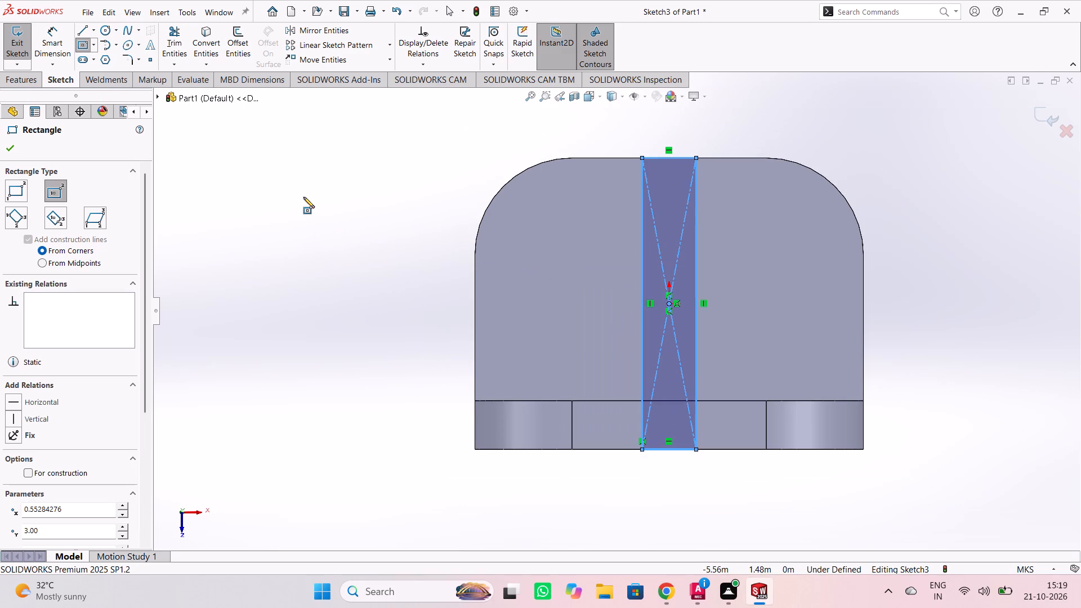
key(Escape)
Dimension the rectangle's short top edge and set its width to 1 m.
click(57, 38)
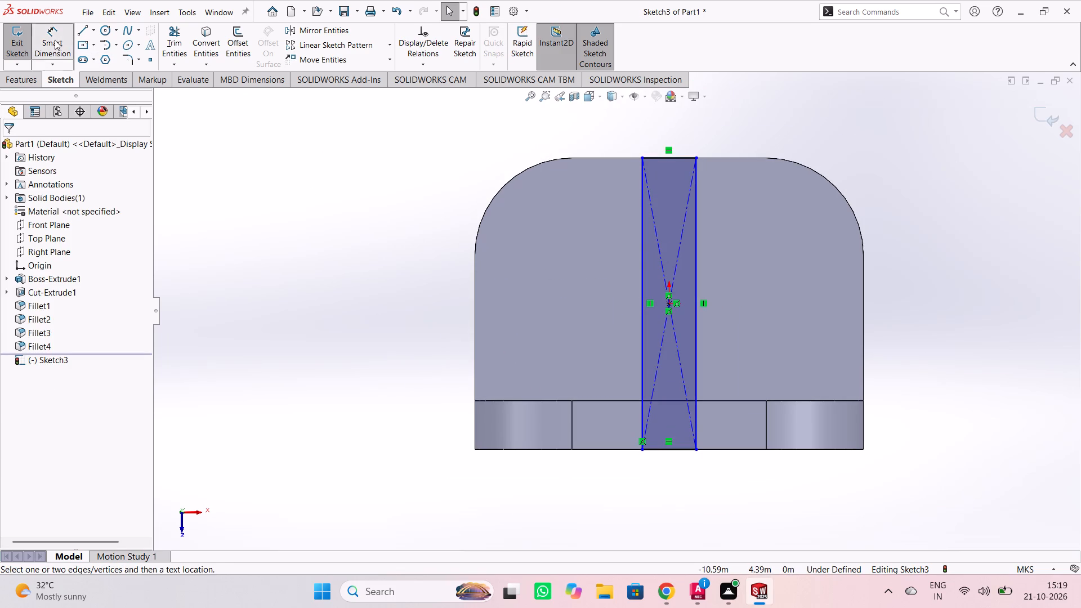
click(685, 155)
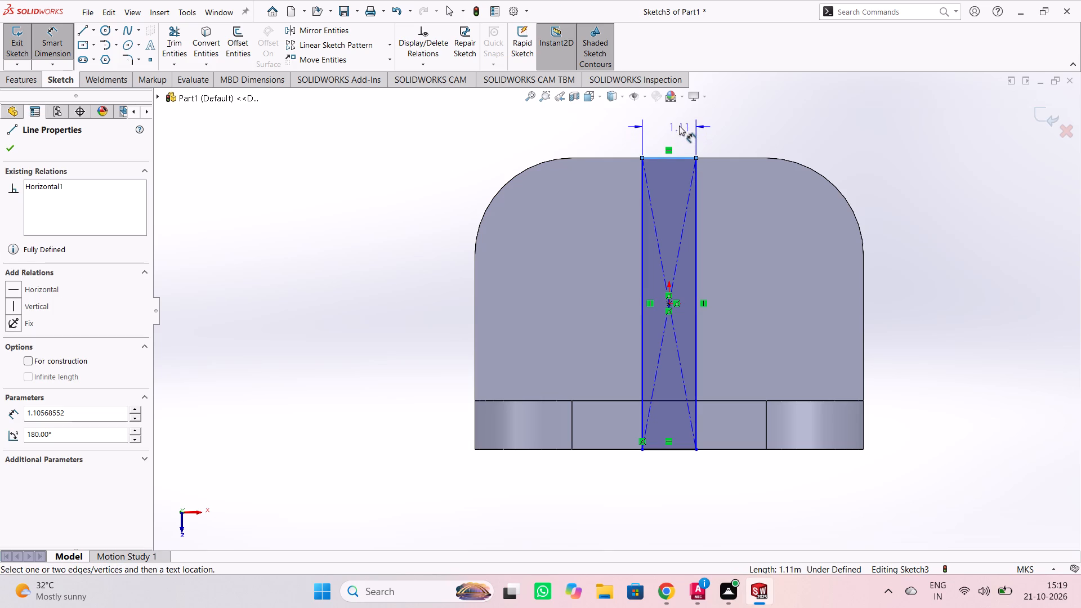
scroll(638, 131, down, 2)
scroll(638, 131, up, 1)
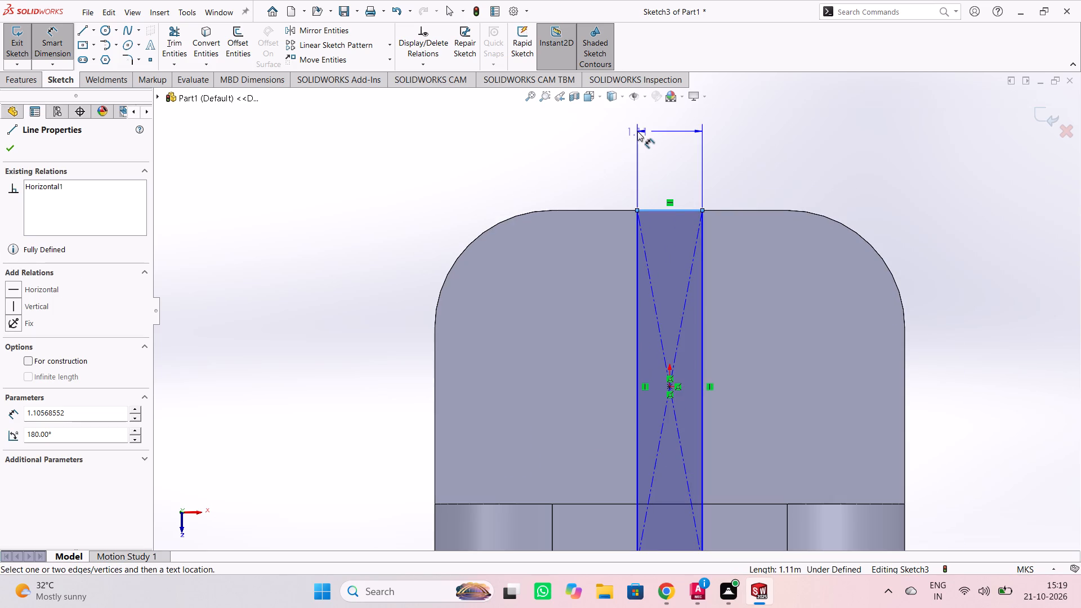
scroll(636, 131, down, 1)
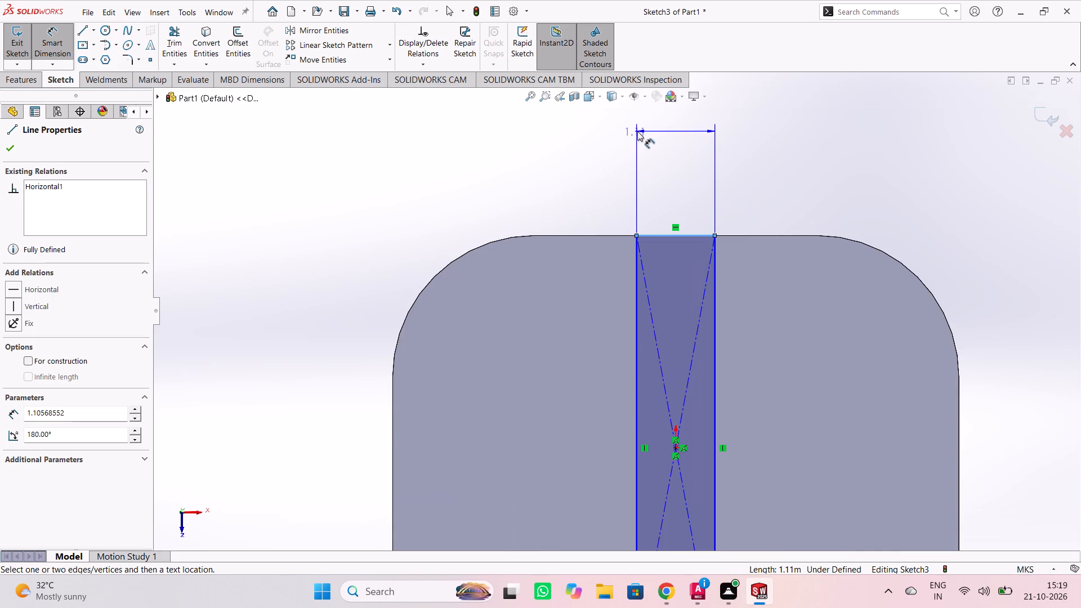
scroll(685, 178, down, 1)
scroll(685, 178, up, 1)
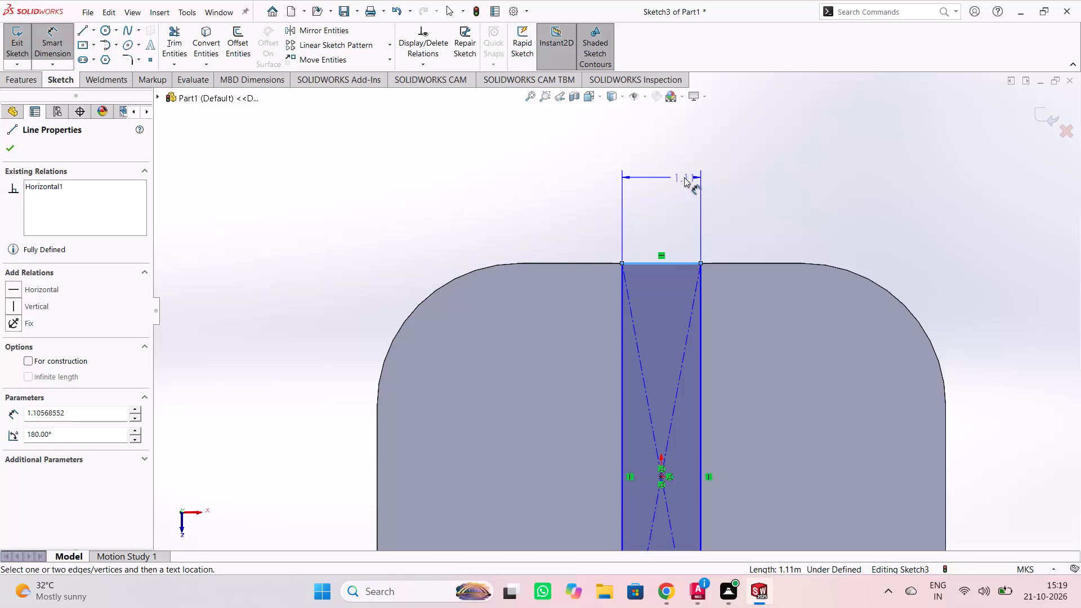
scroll(684, 177, down, 1)
scroll(684, 177, up, 1)
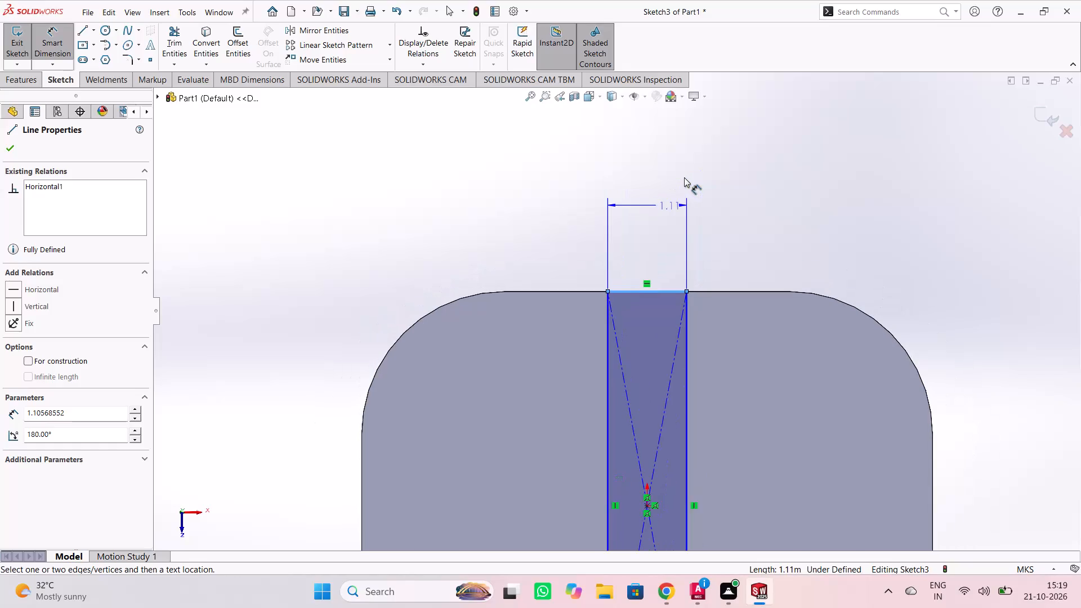
scroll(684, 177, down, 1)
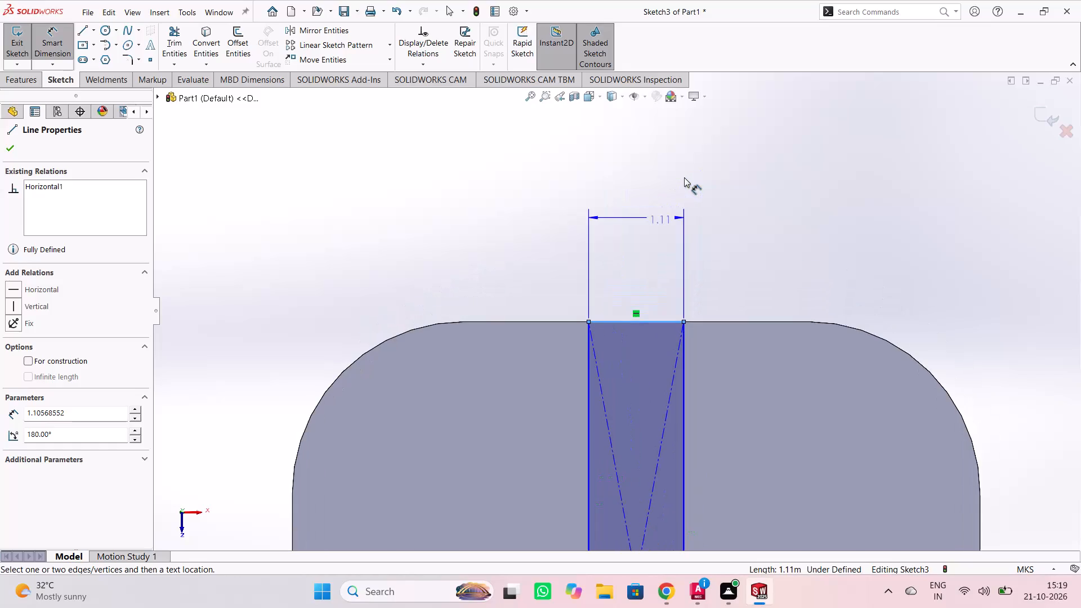
scroll(686, 177, down, 1)
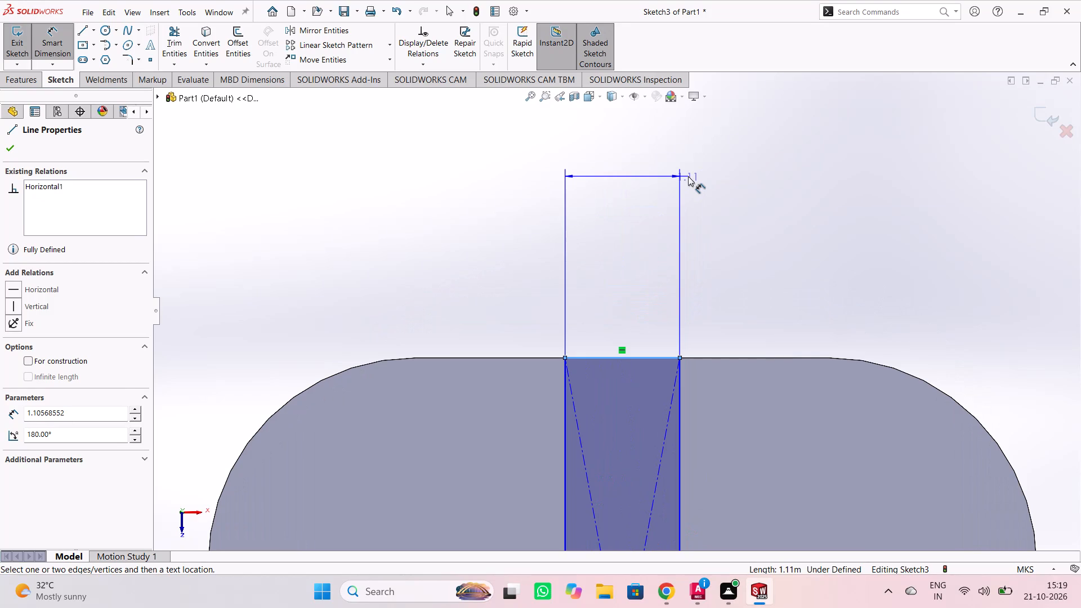
scroll(688, 176, down, 1)
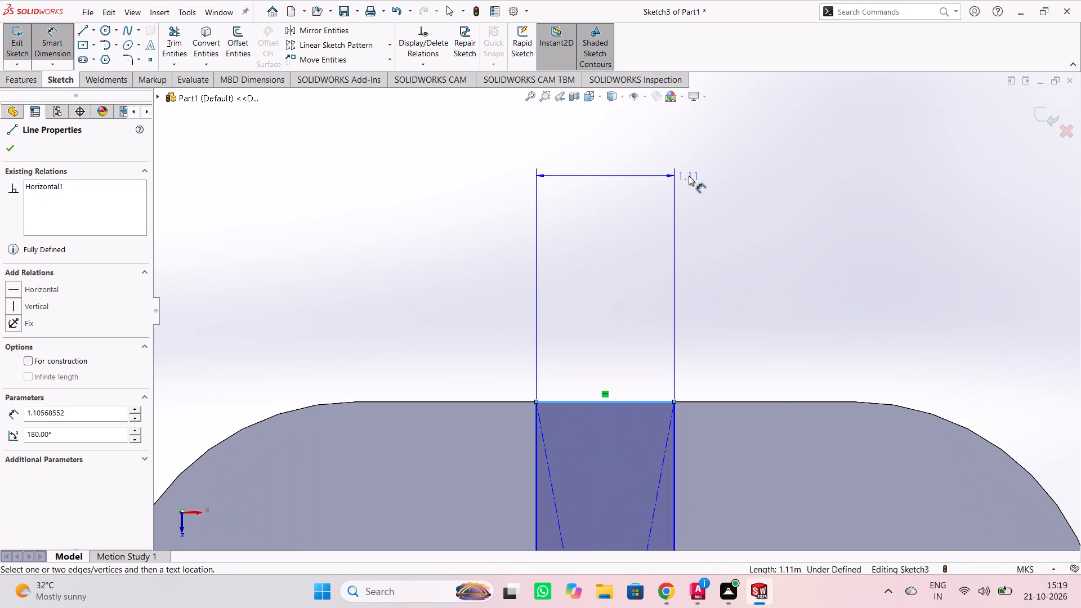
scroll(689, 176, down, 1)
scroll(690, 173, up, 1)
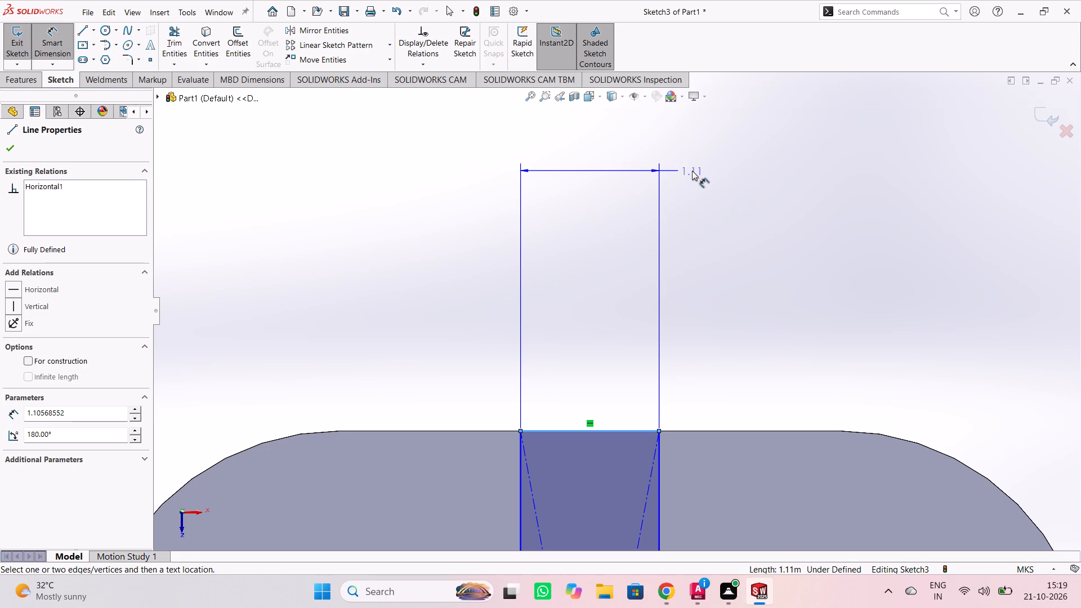
click(596, 190)
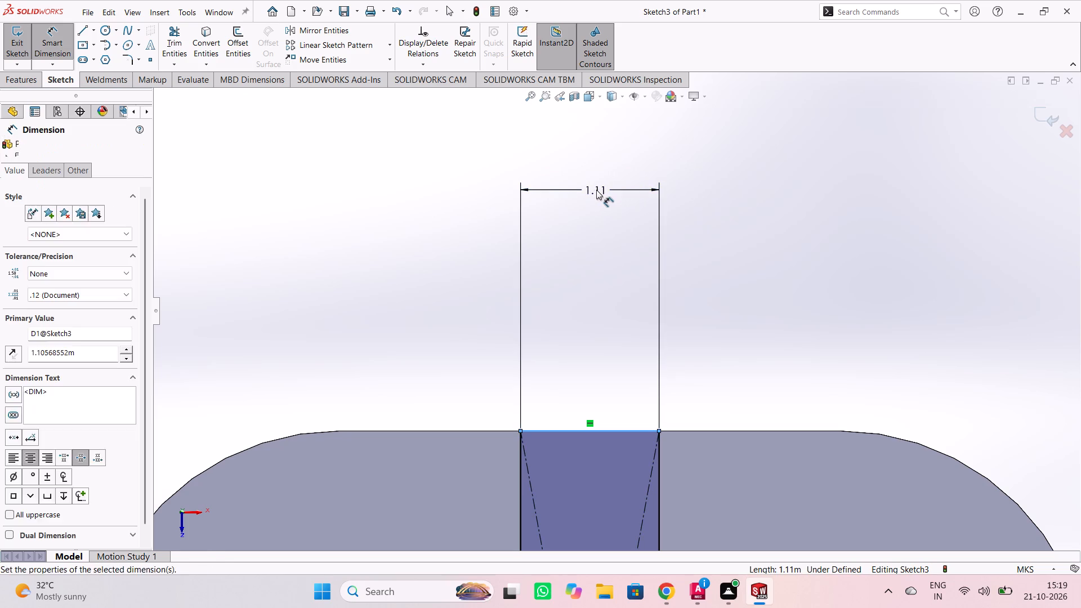
key(1)
key(Return)
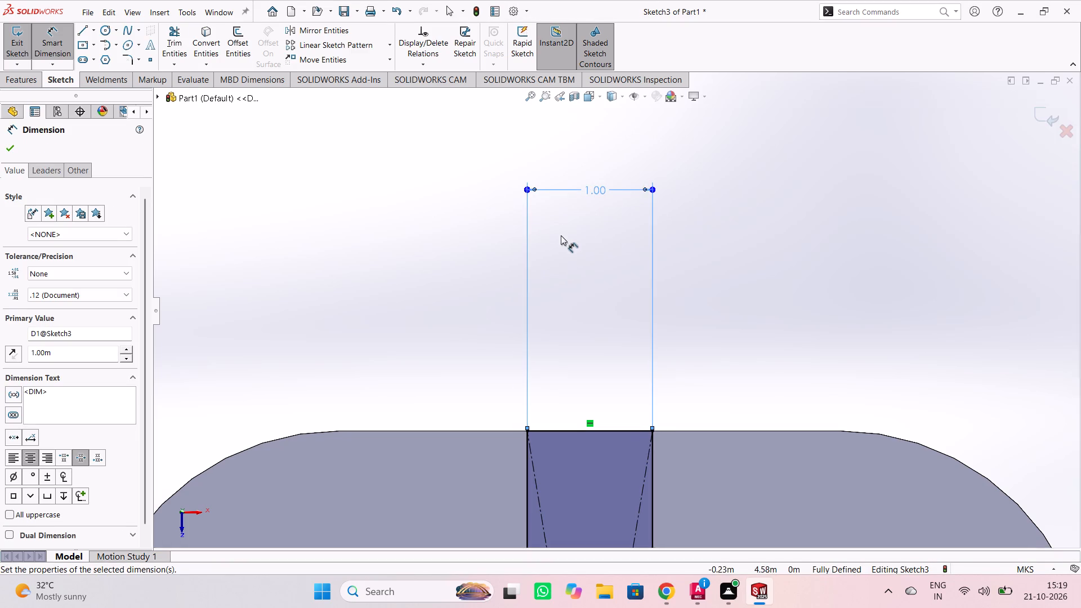
scroll(565, 240, down, 1)
scroll(597, 267, up, 8)
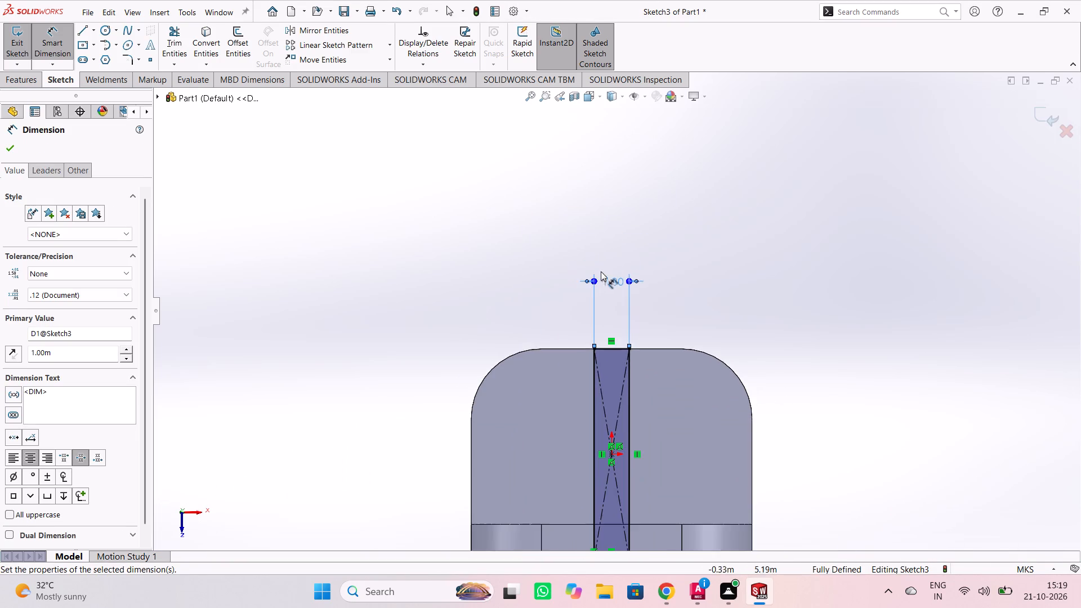
scroll(643, 297, up, 2)
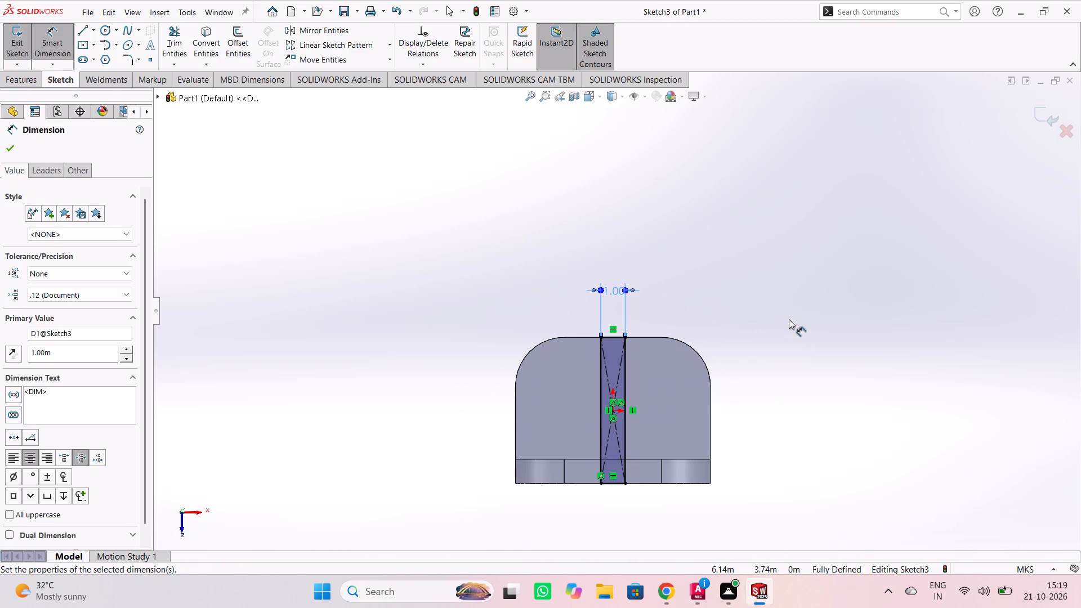
click(781, 314)
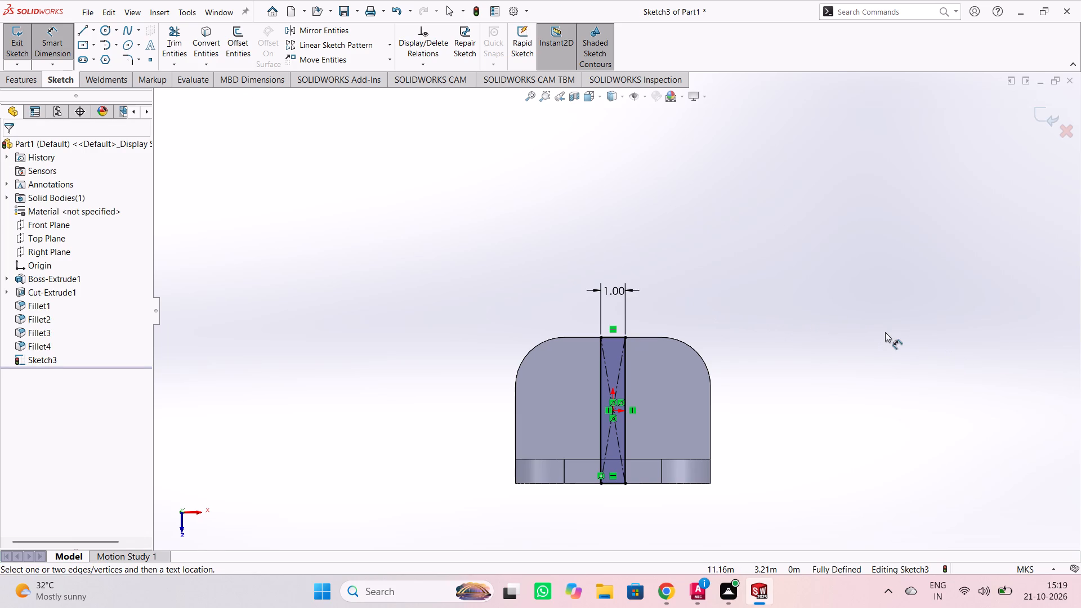
key(Escape)
Try to extrude the 1 m wide rectangle as a boss Up To Body, with the direction reversed downward toward the base.
middle_drag(887, 334, 800, 451)
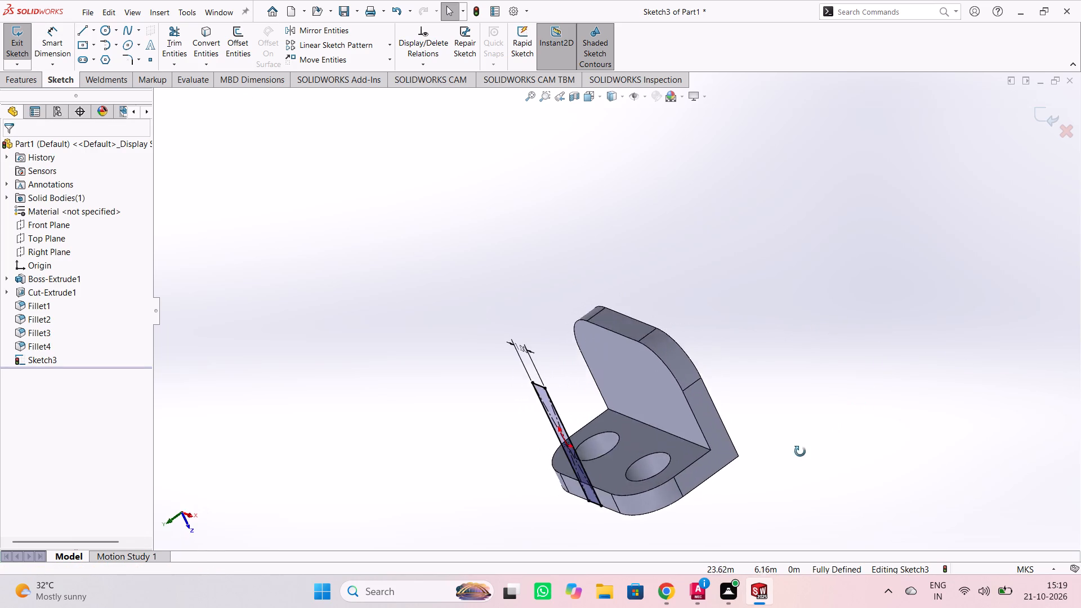
middle_drag(800, 451, 830, 525)
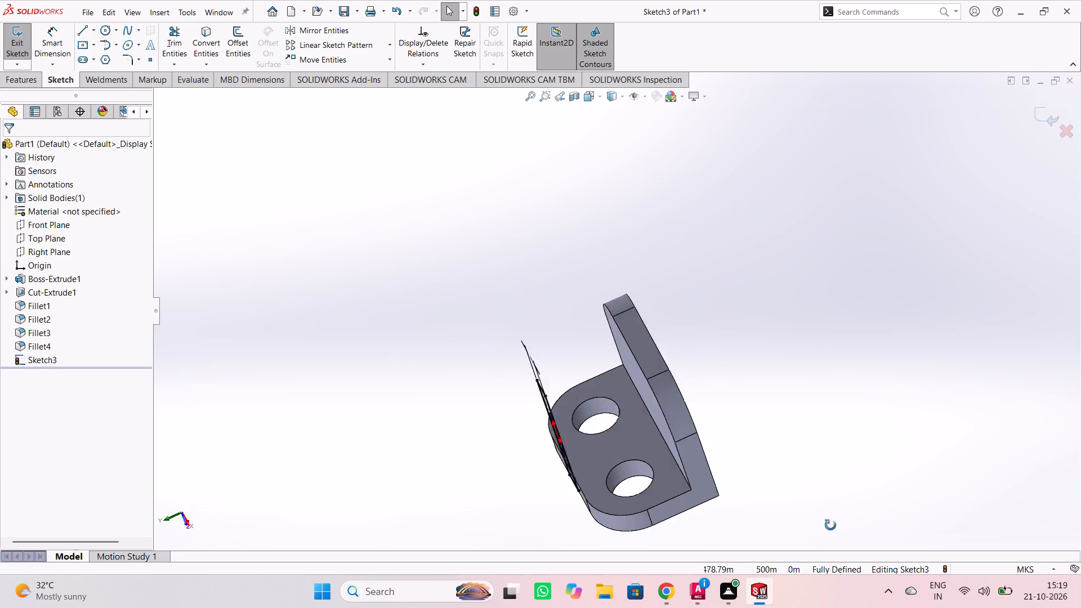
middle_drag(830, 525, 901, 238)
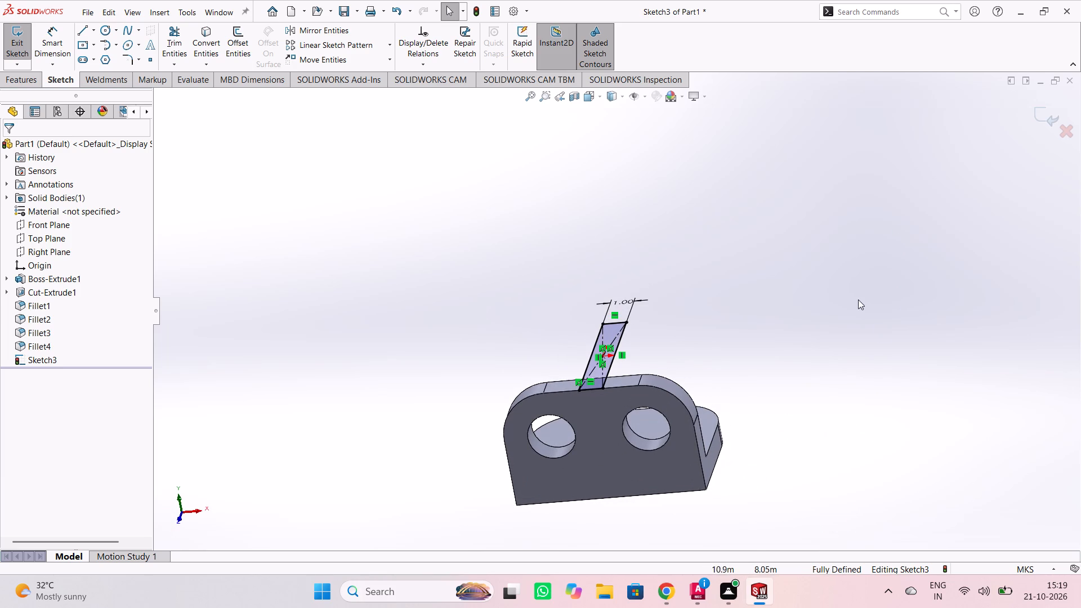
middle_drag(340, 396, 239, 386)
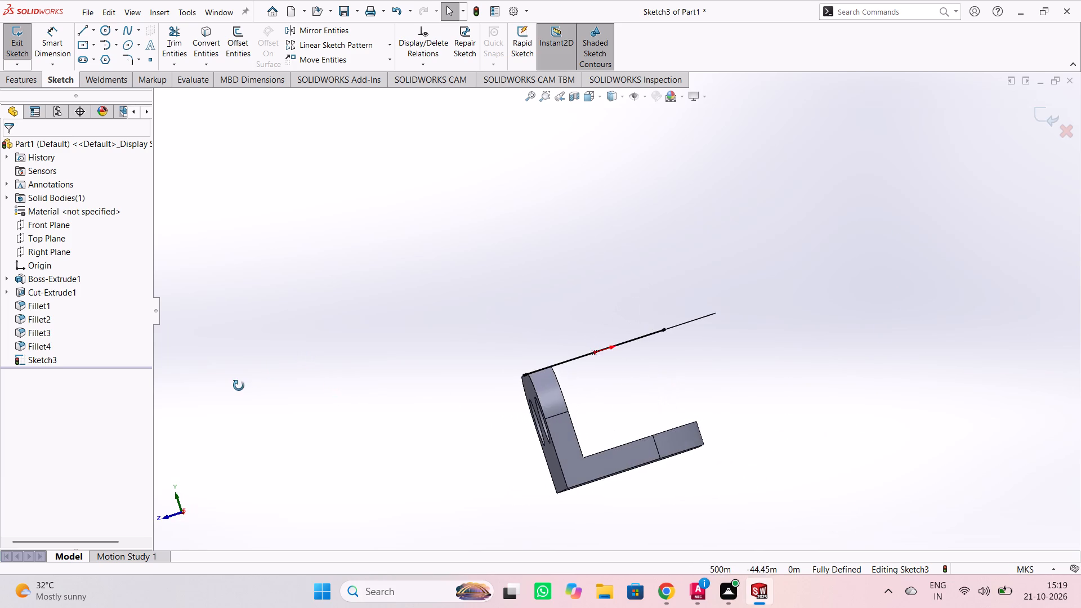
middle_drag(239, 386, 228, 398)
middle_drag(757, 207, 805, 288)
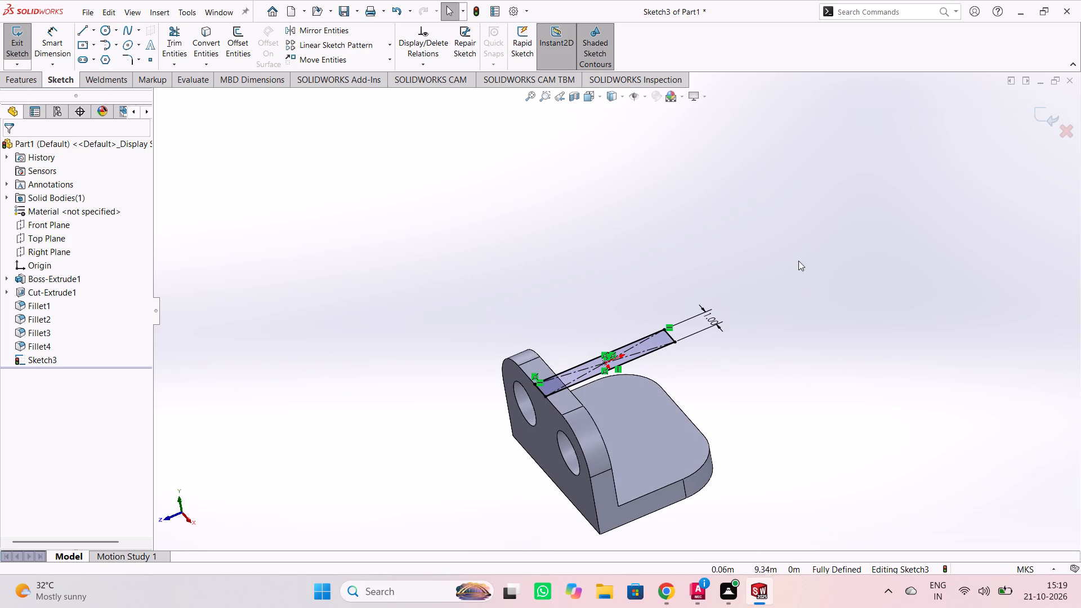
click(20, 50)
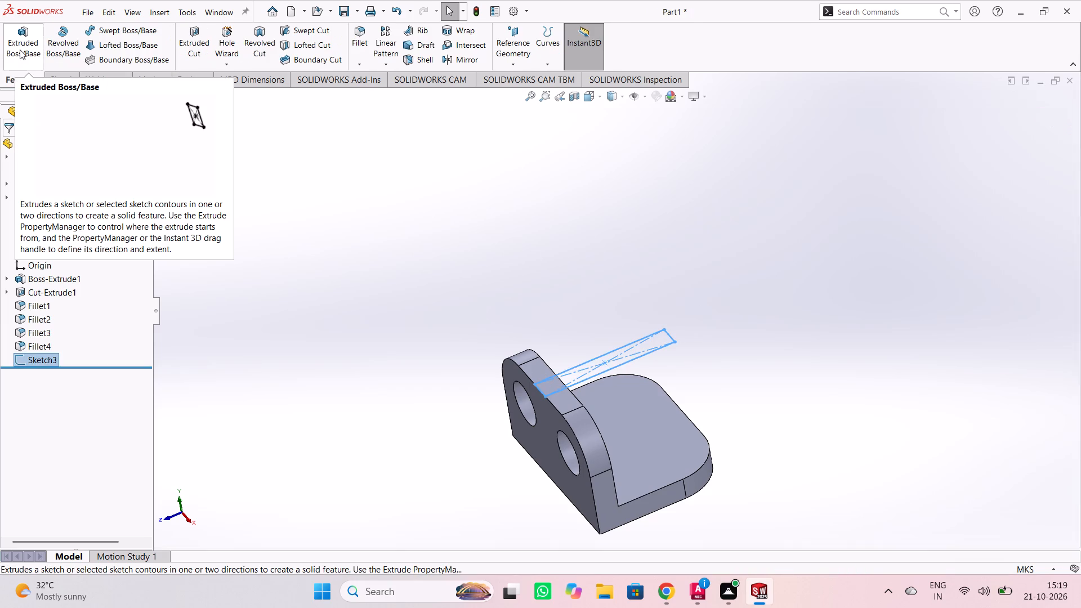
click(28, 45)
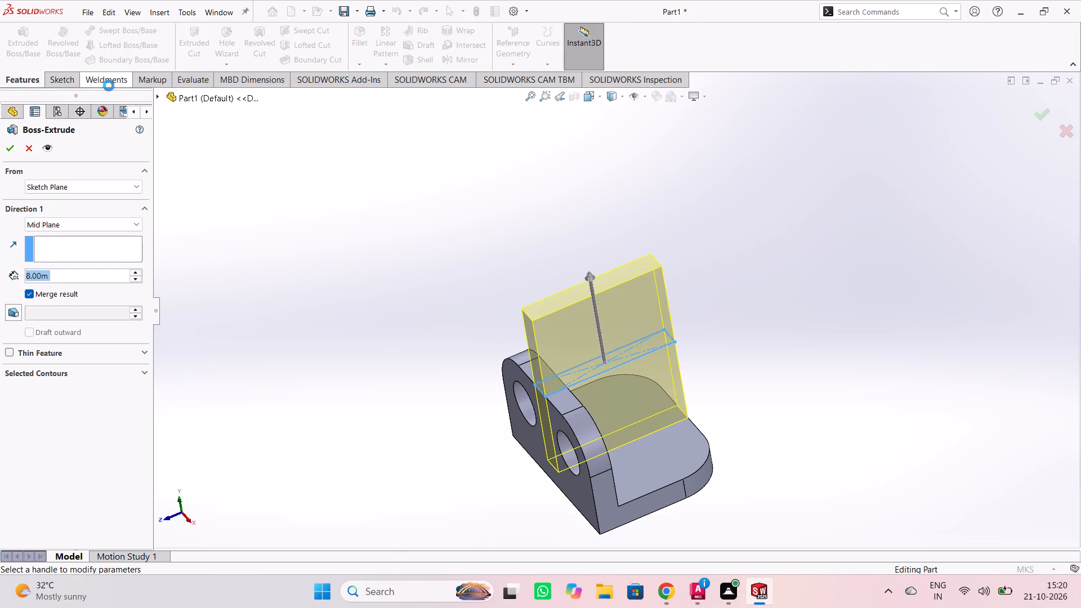
click(72, 224)
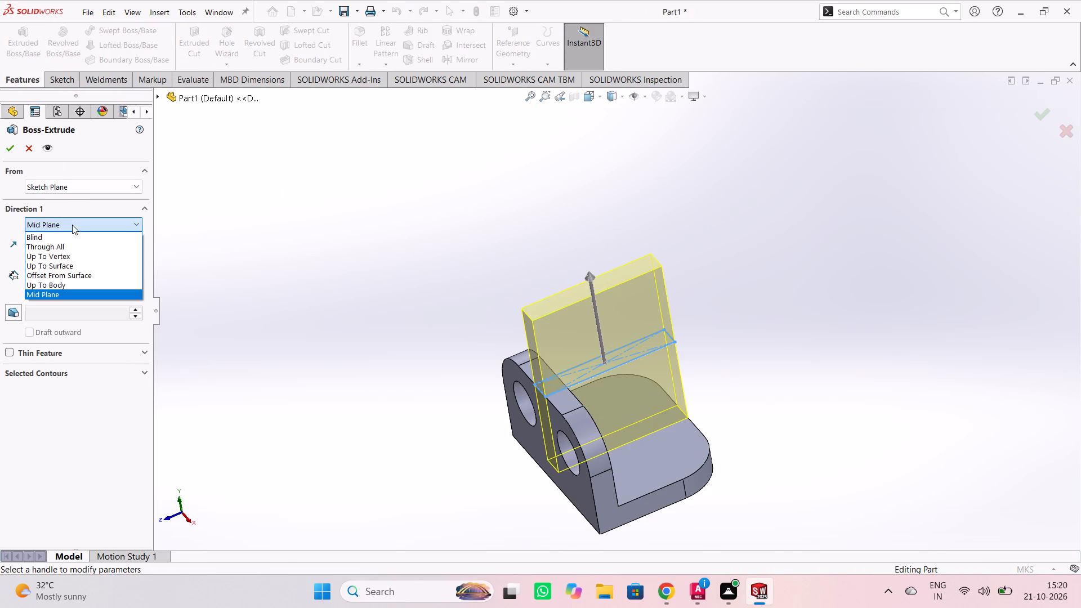
click(64, 238)
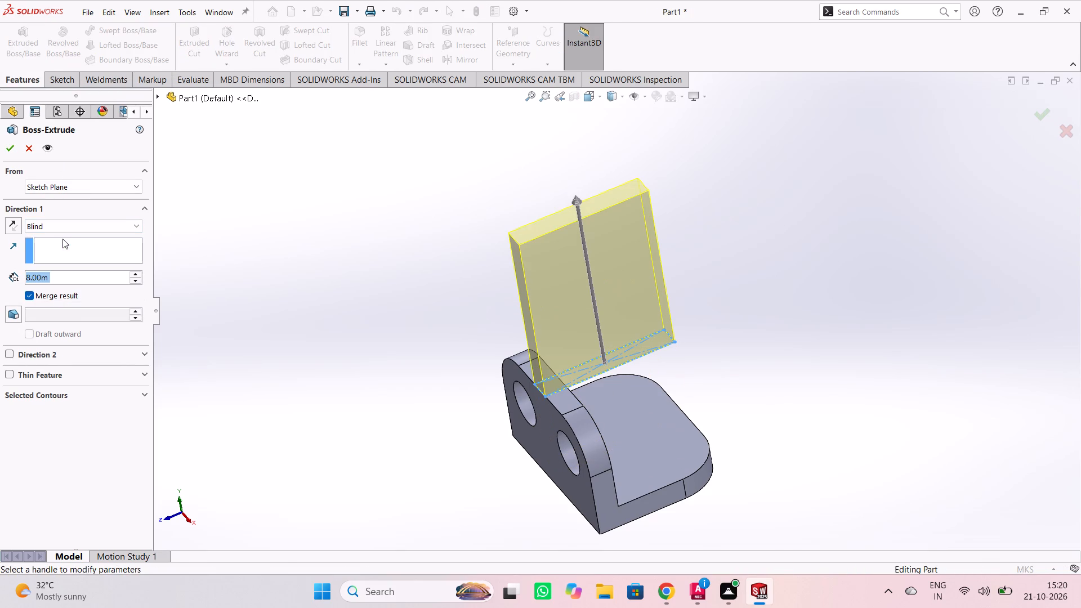
click(62, 225)
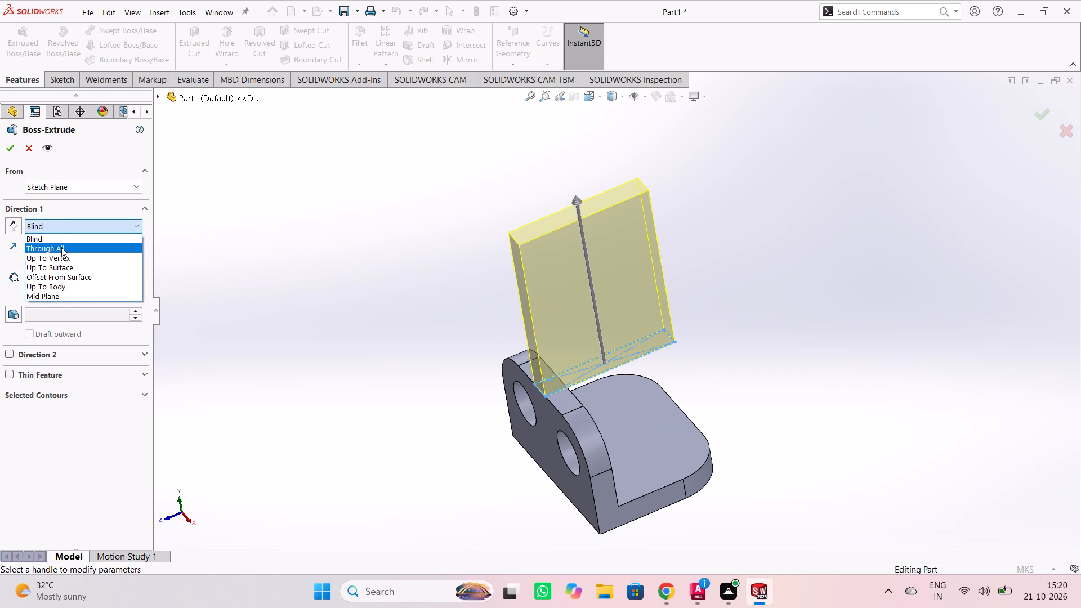
click(61, 247)
click(79, 226)
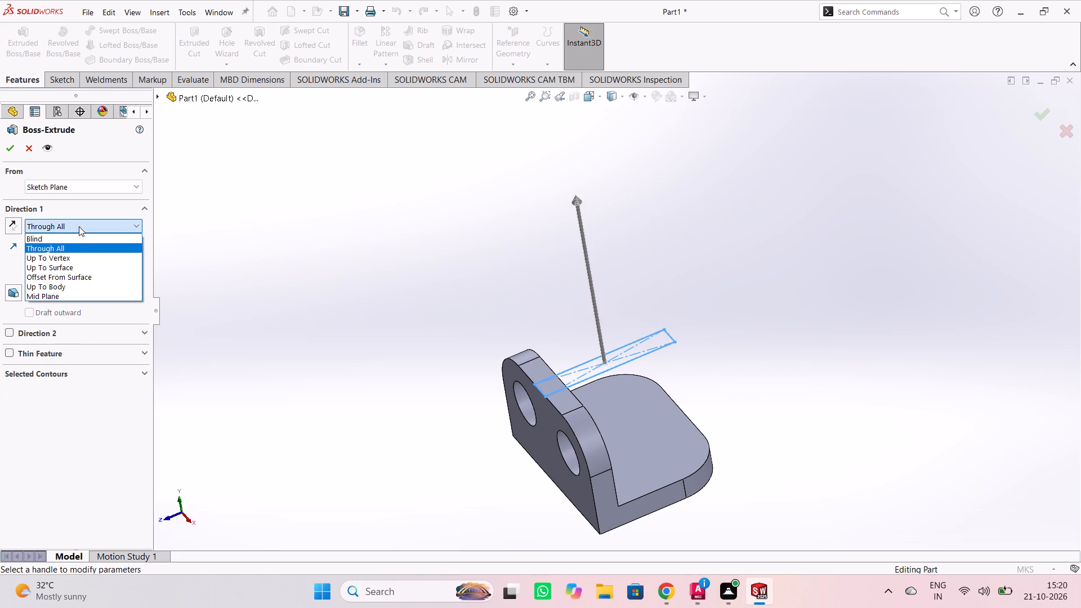
click(72, 282)
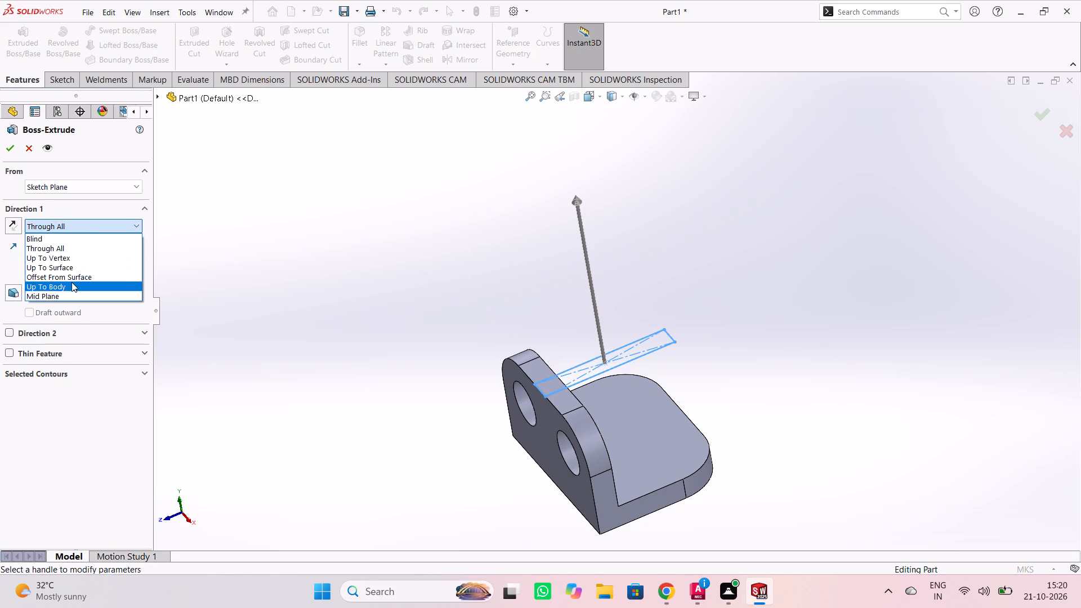
click(18, 233)
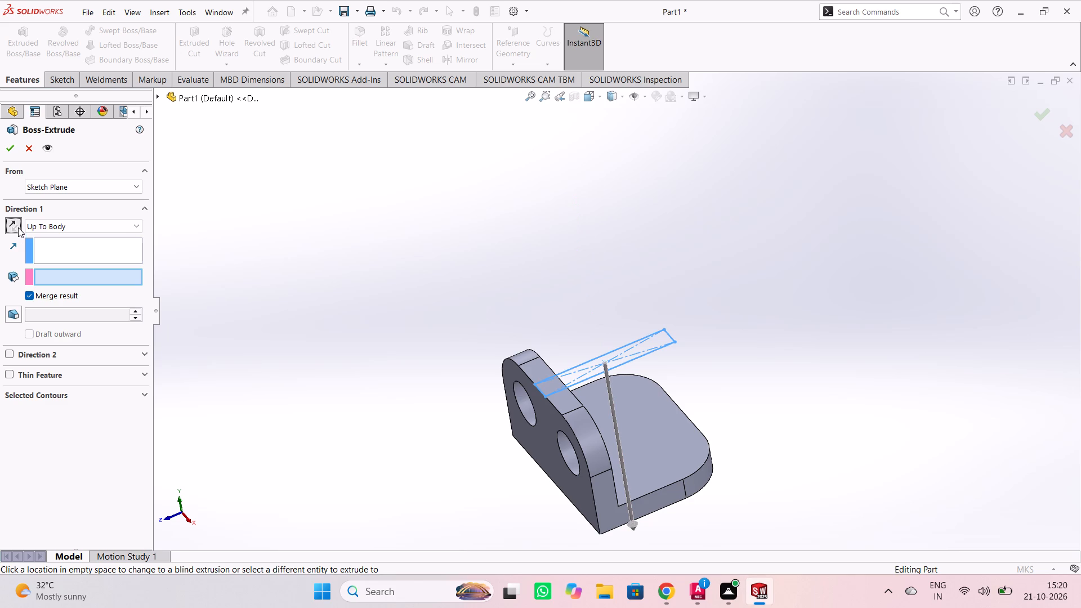
click(10, 154)
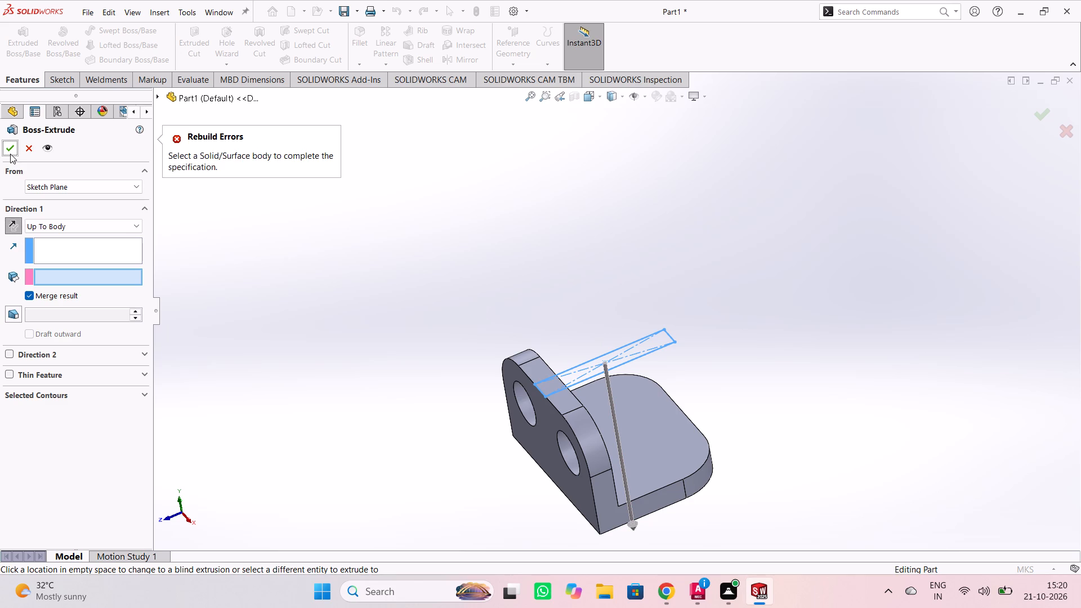
Change the downward boss extrusion of the rectangle to Blind with a 5 m depth and complete it.
click(62, 222)
click(64, 241)
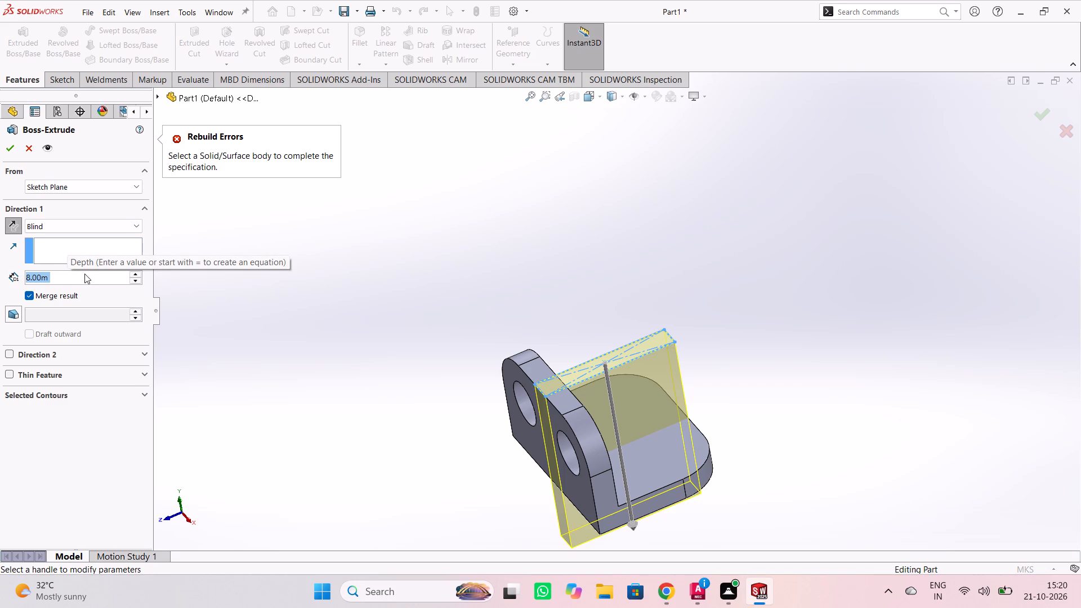
key(5)
key(Return)
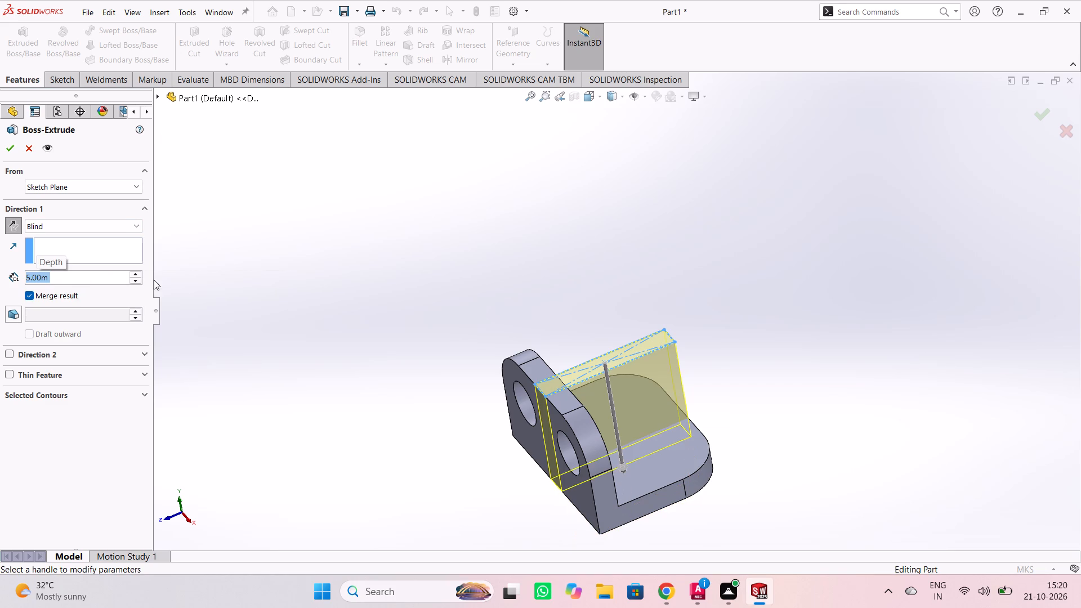
middle_drag(926, 337, 810, 406)
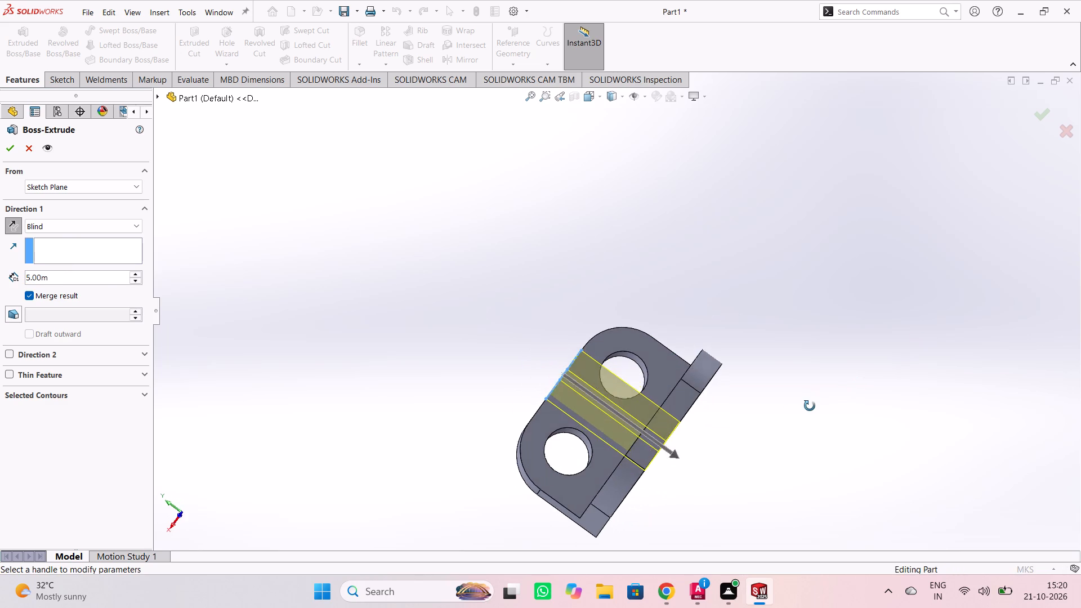
middle_drag(810, 406, 888, 405)
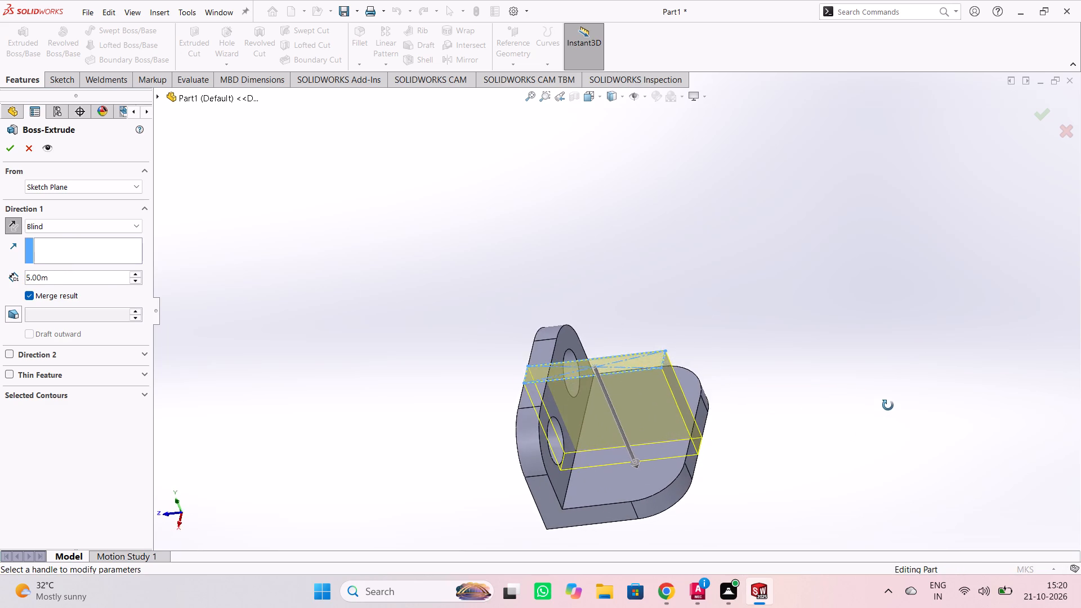
middle_drag(888, 405, 940, 367)
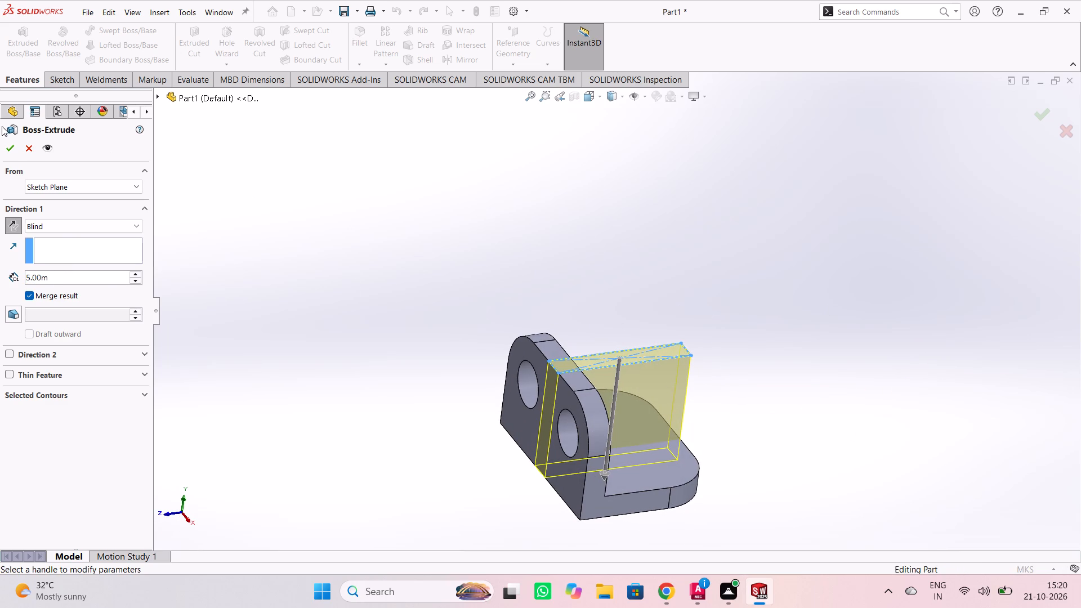
click(5, 141)
click(345, 194)
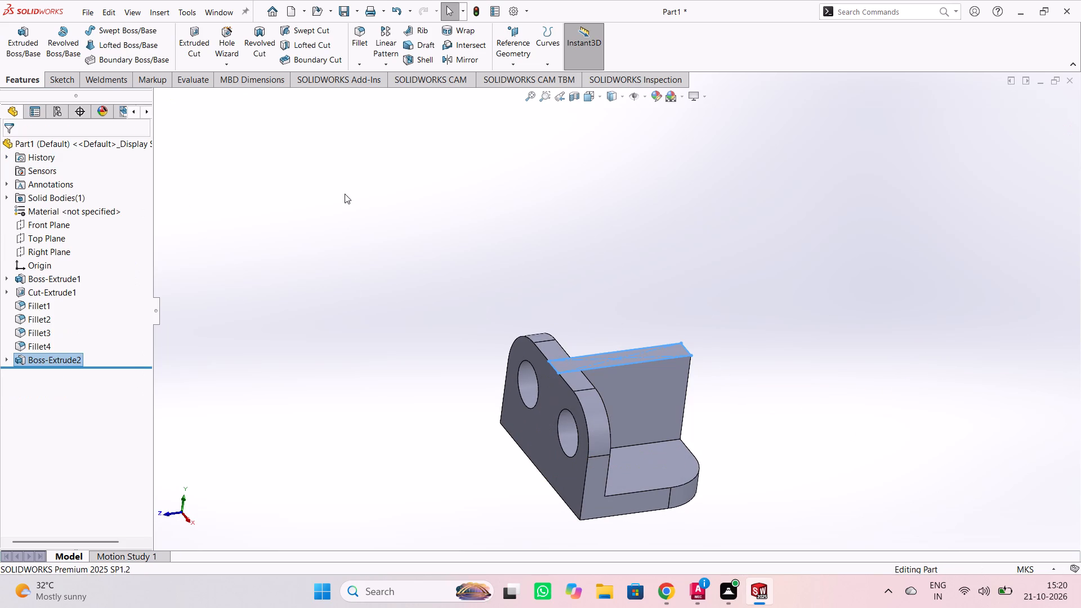
On the web's large side face, sketch a circle of about 0.95 m radius near the upper free corner.
middle_drag(774, 265, 672, 383)
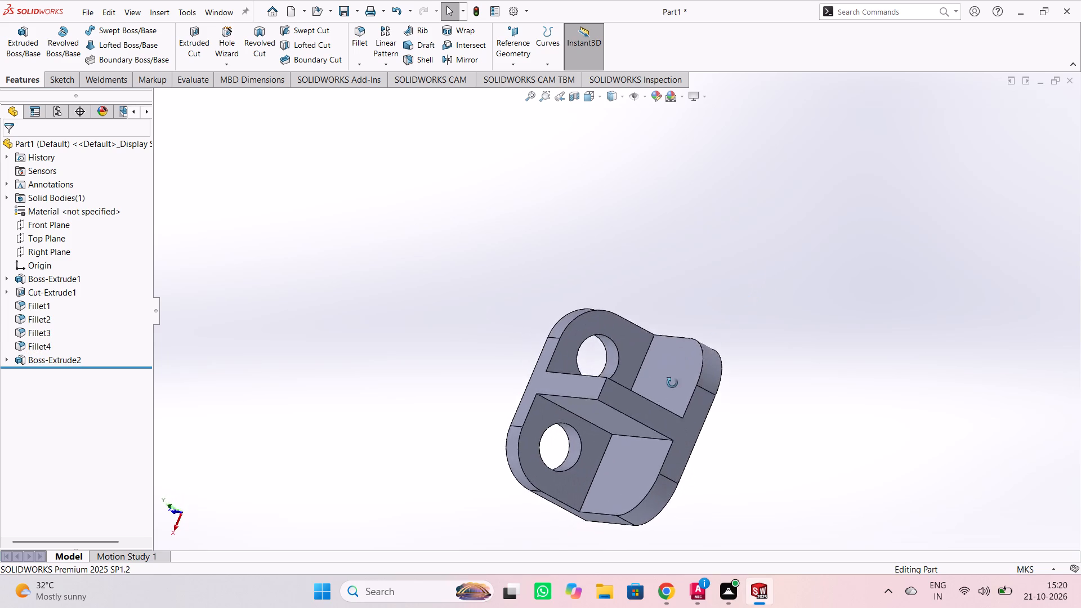
middle_drag(672, 383, 718, 281)
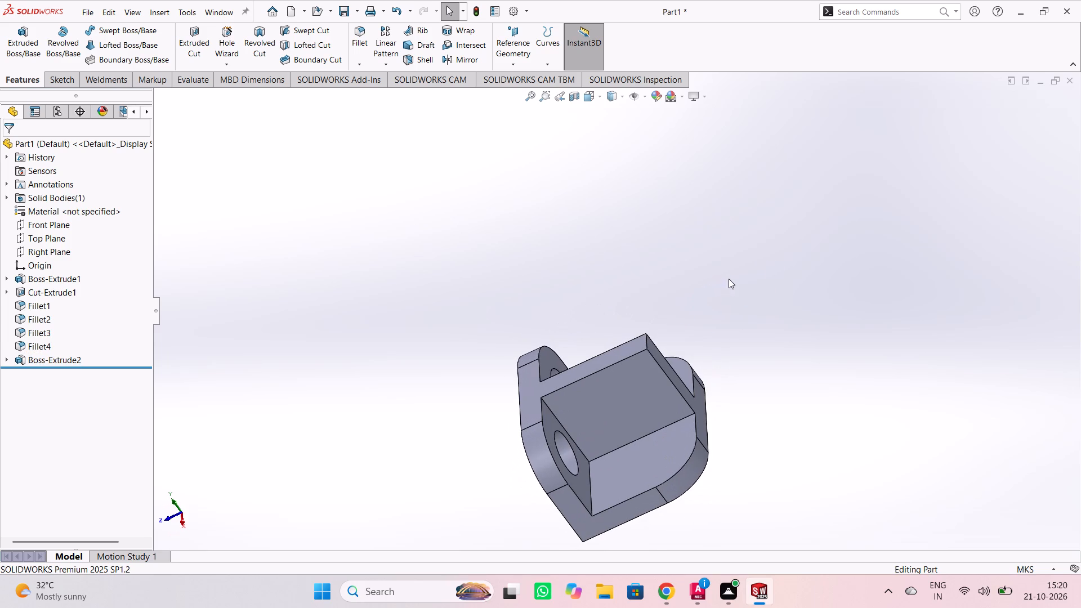
click(652, 391)
click(702, 356)
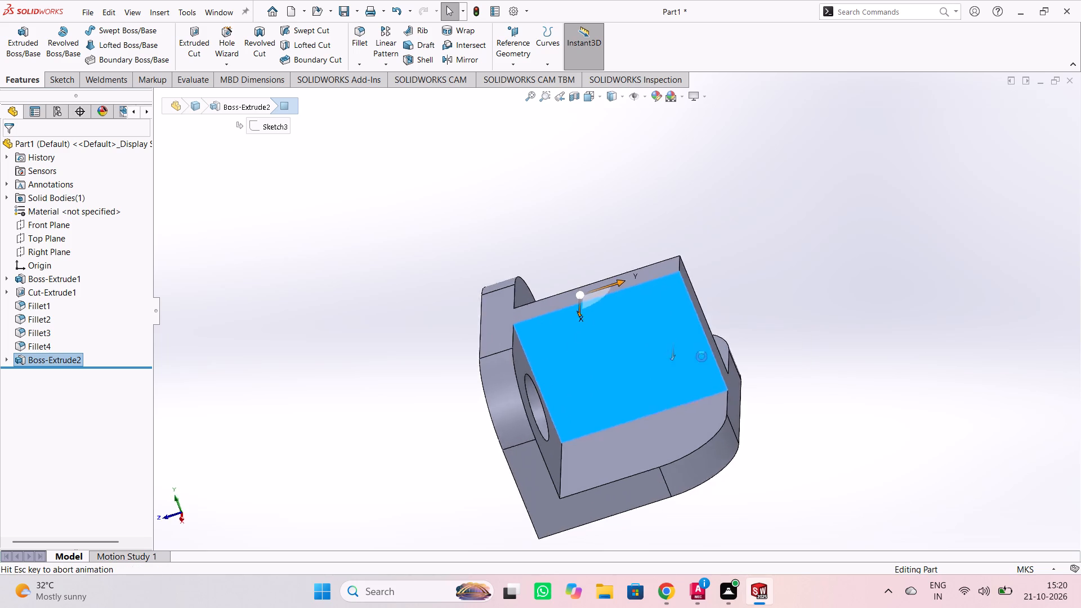
click(868, 294)
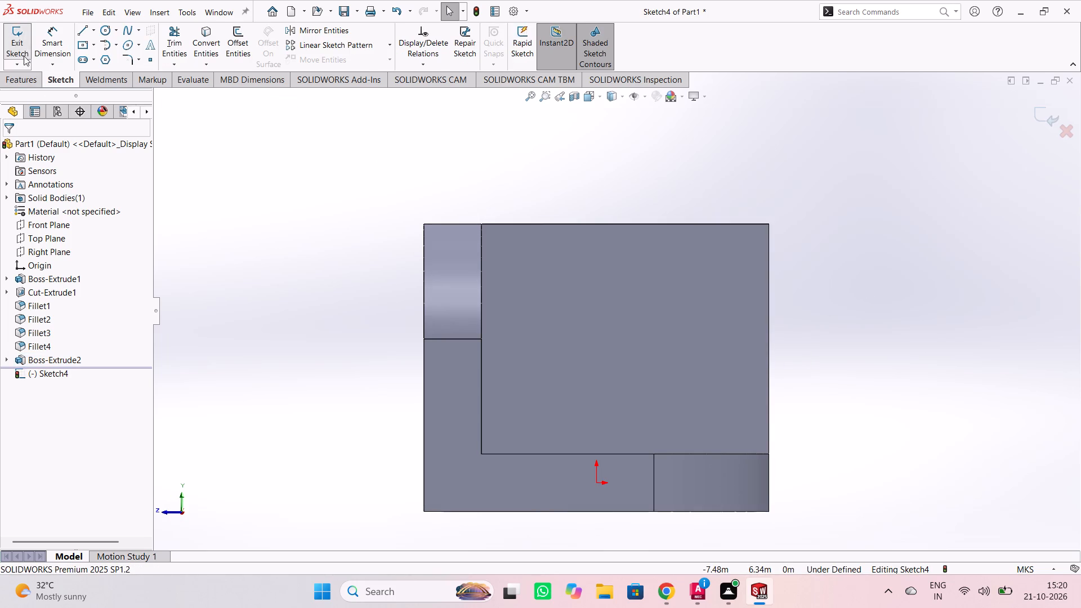
click(102, 31)
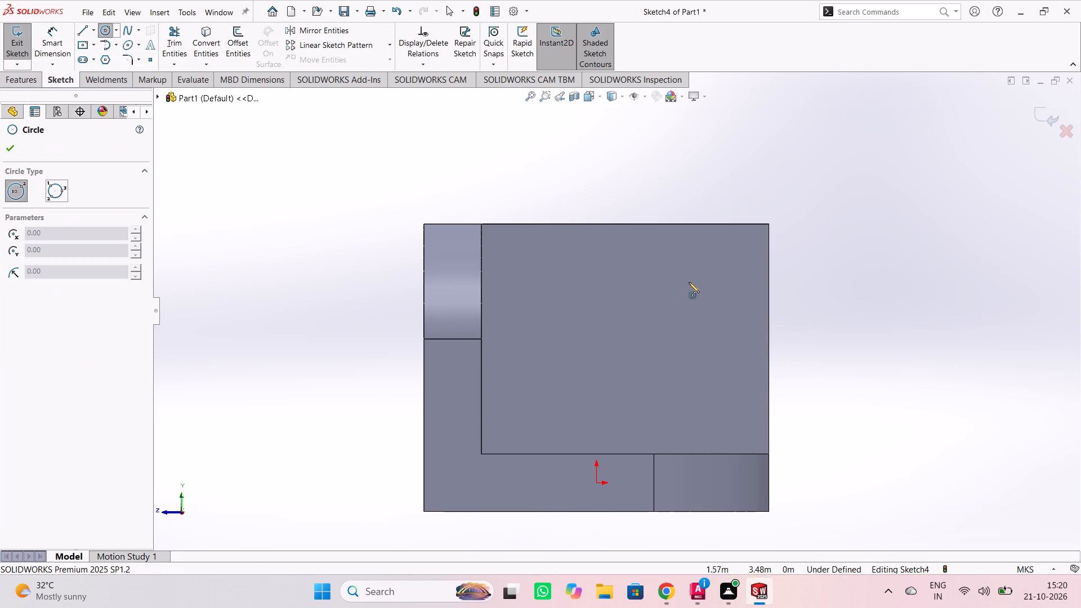
click(723, 275)
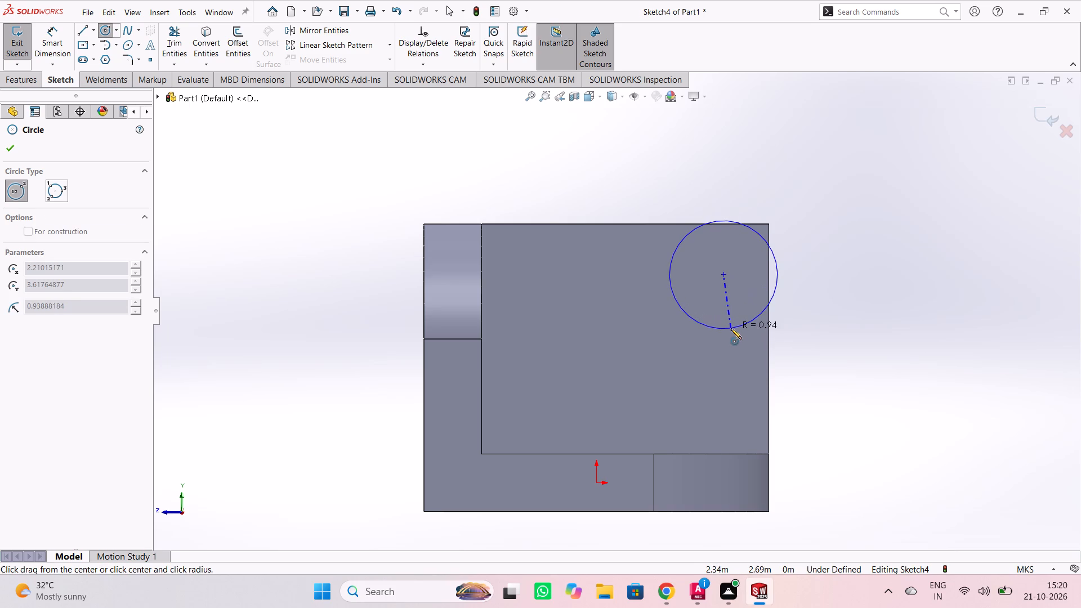
click(727, 329)
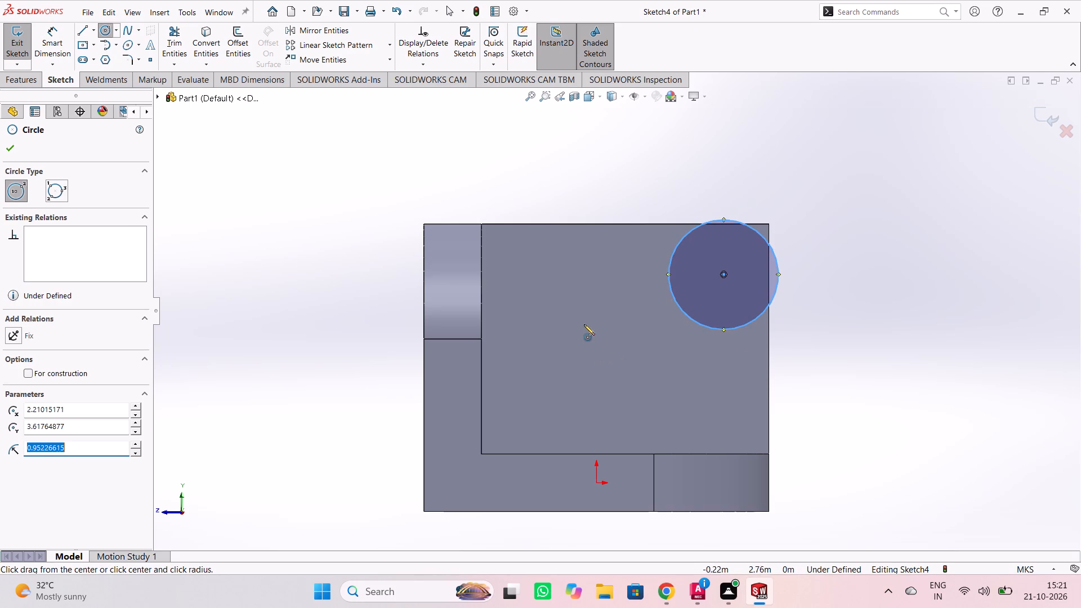
key(Escape)
Dimension the circle's center horizontally from the upright's outer vertical edge and set the distance to 4.5 m.
right_click(305, 205)
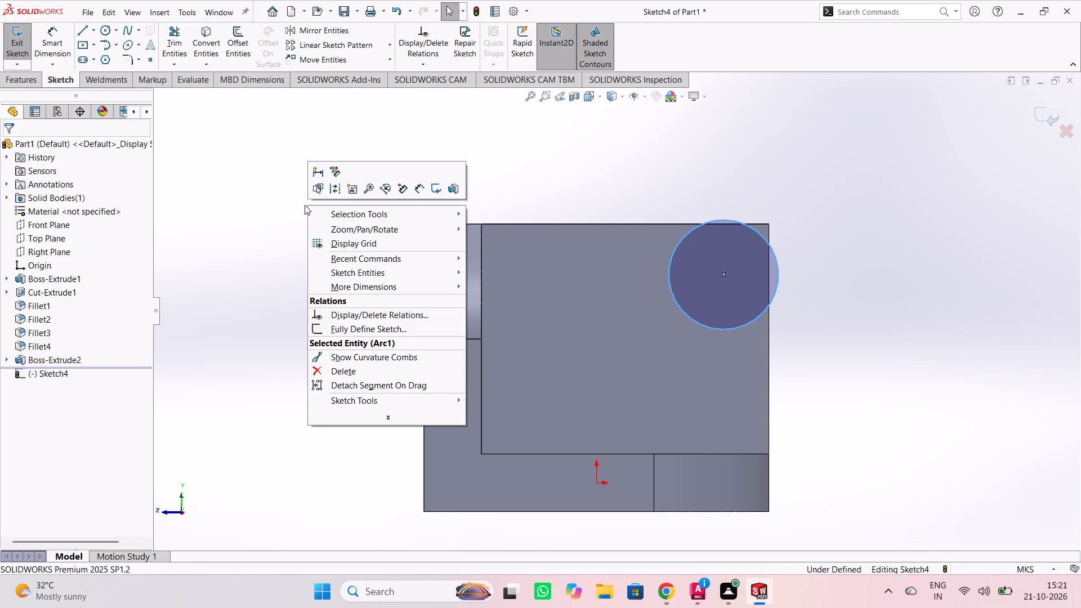
click(415, 184)
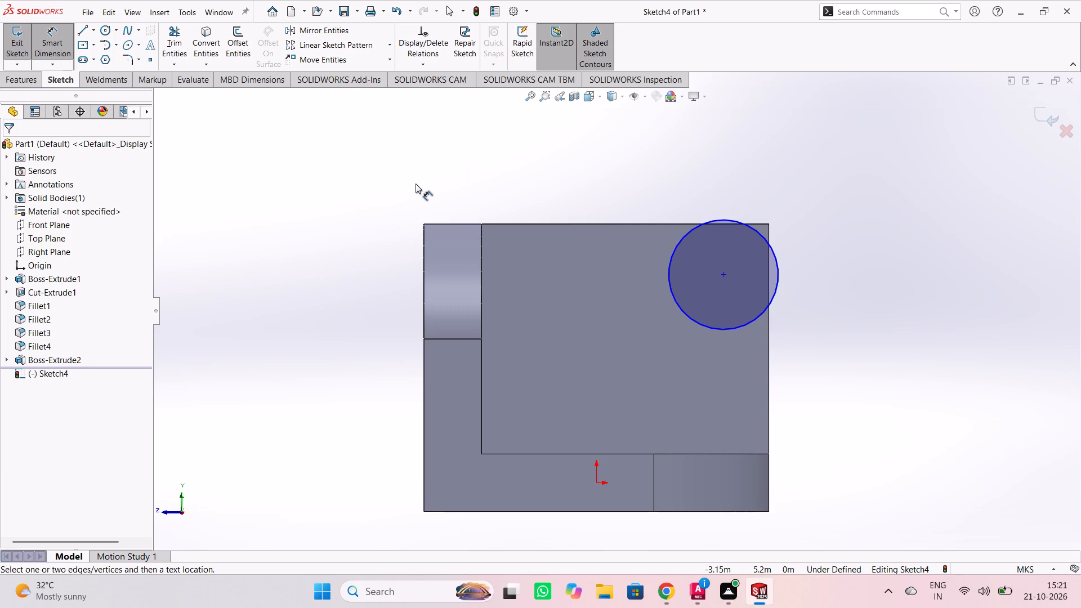
click(423, 248)
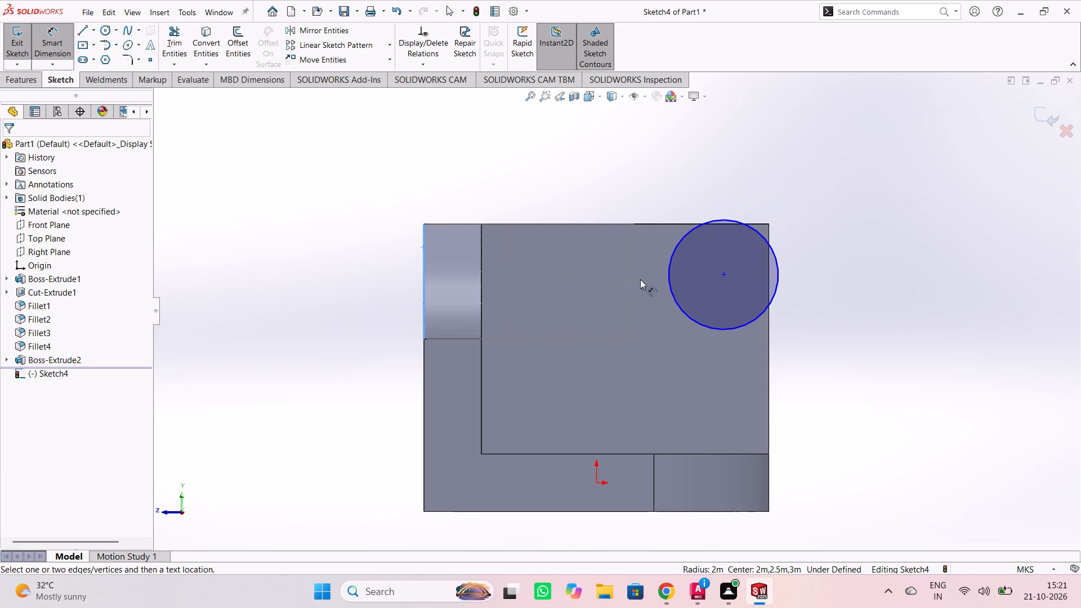
click(726, 274)
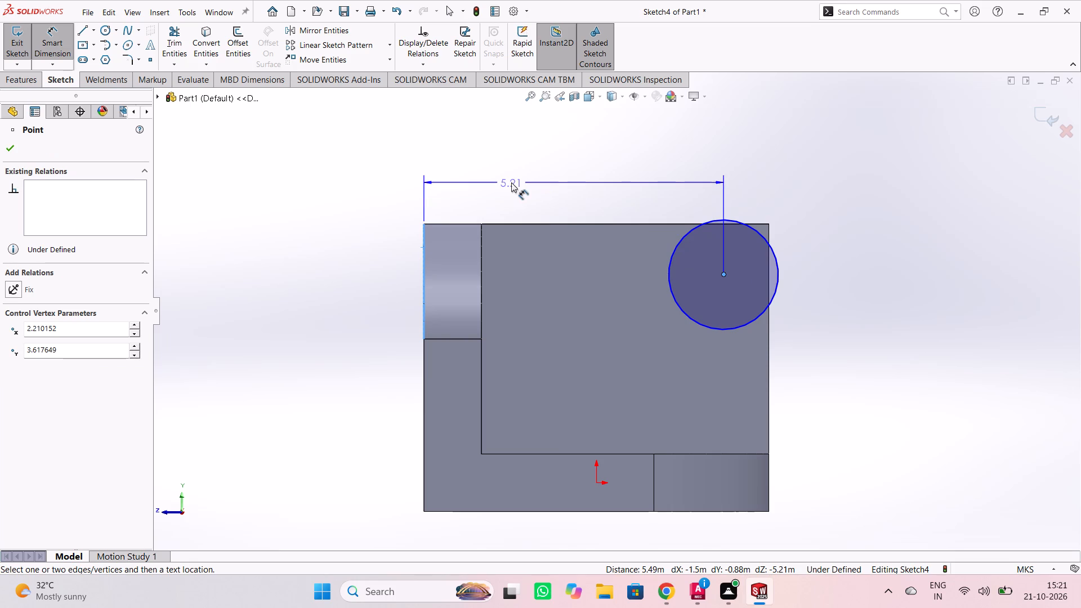
click(550, 166)
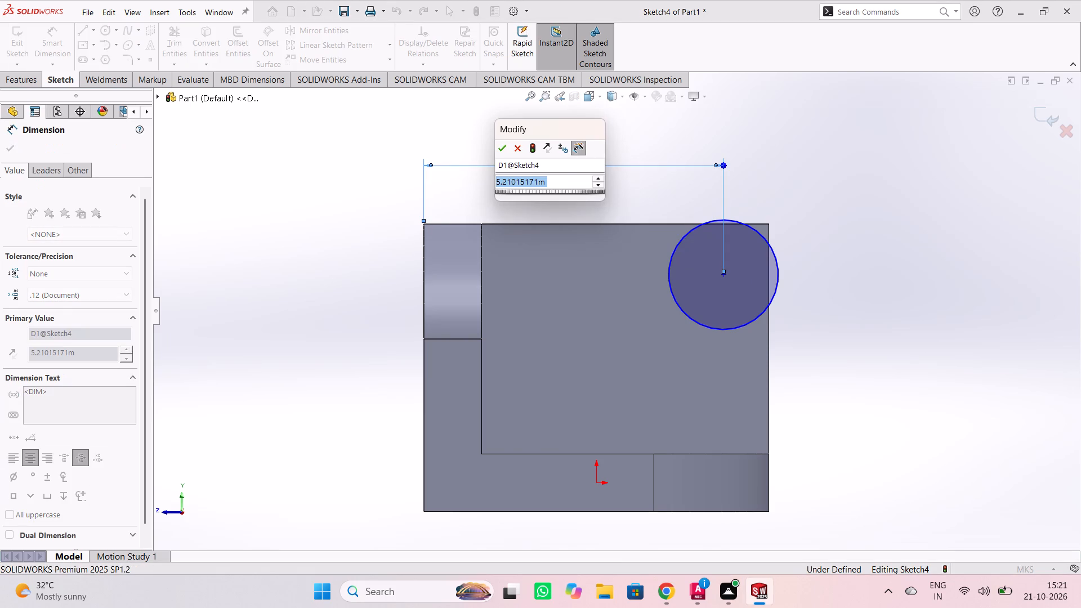
text(4.5)
key(Return)
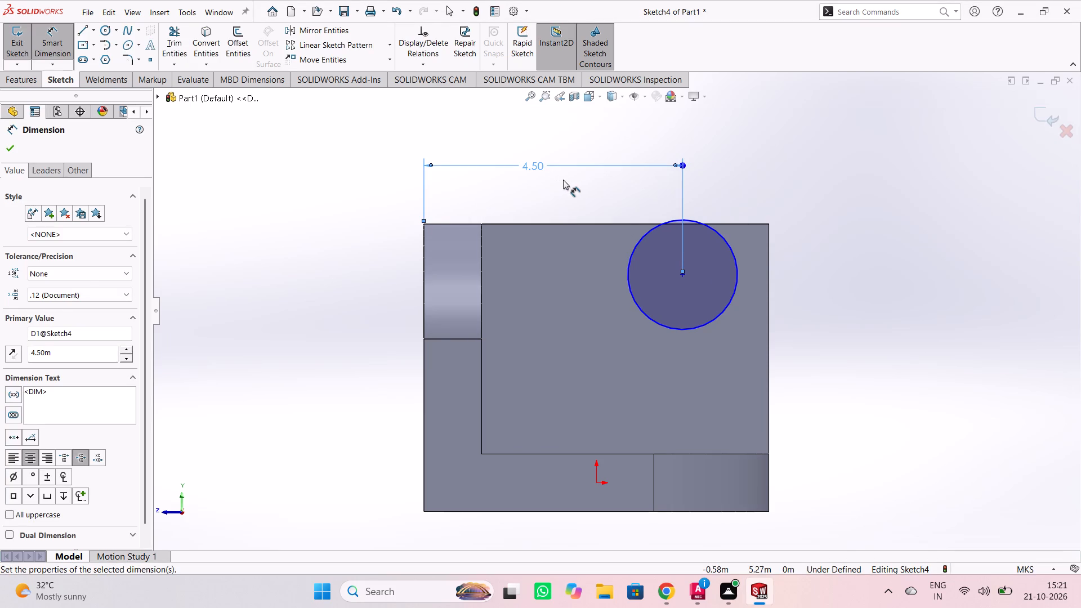
click(563, 180)
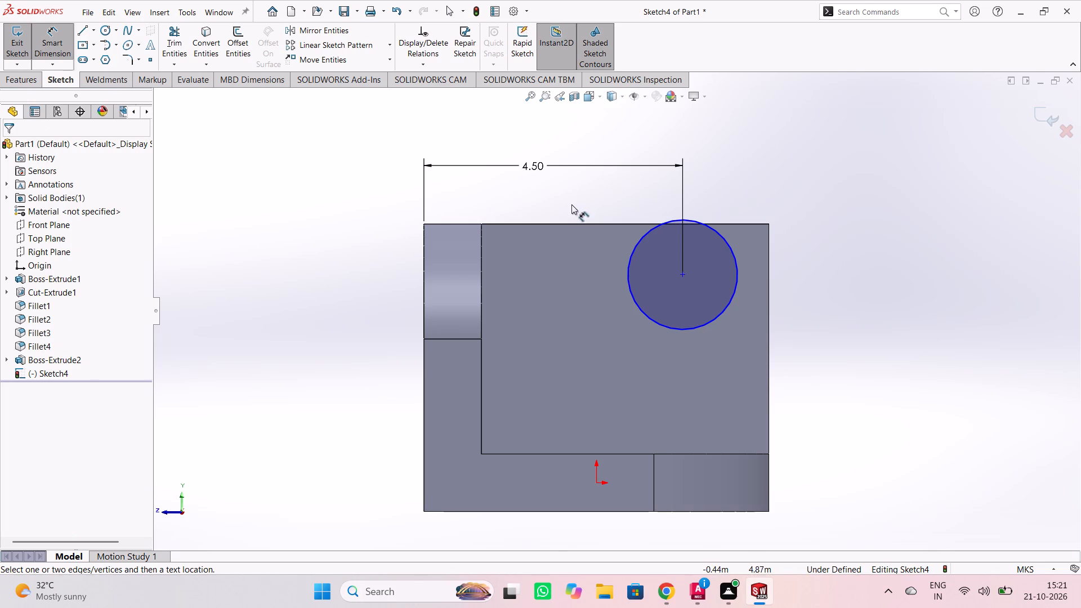
Dimension the circle's diameter and set it to 3 m.
scroll(605, 238, down, 1)
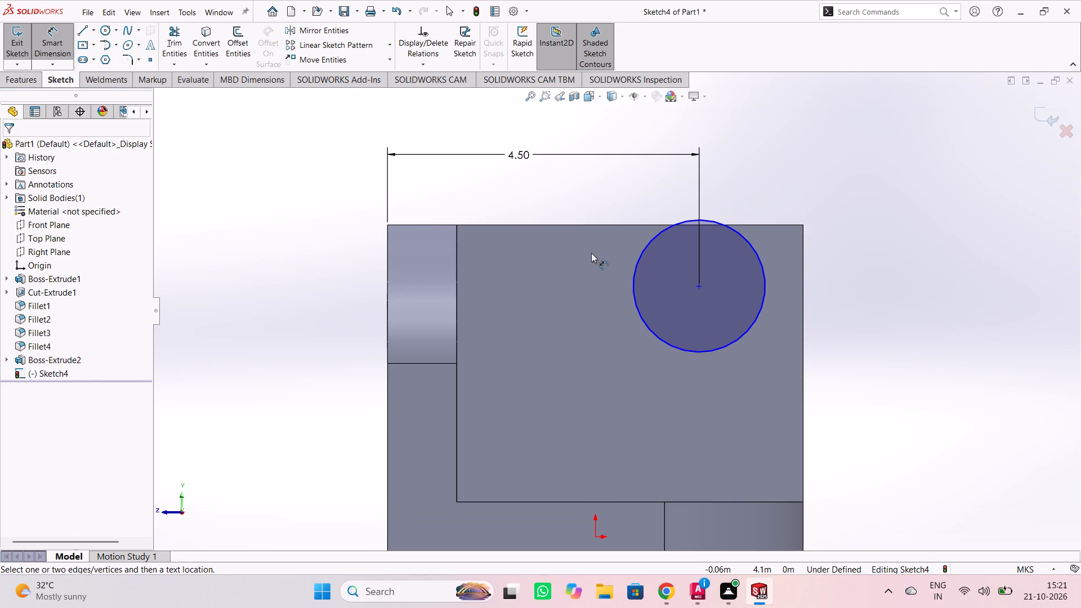
scroll(590, 266, down, 1)
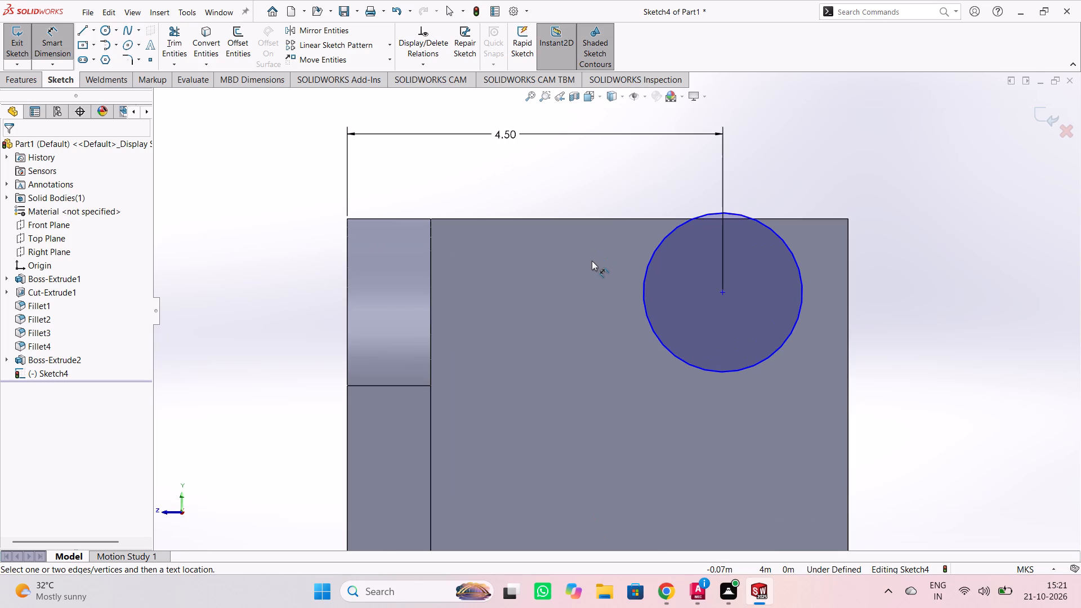
scroll(592, 261, up, 1)
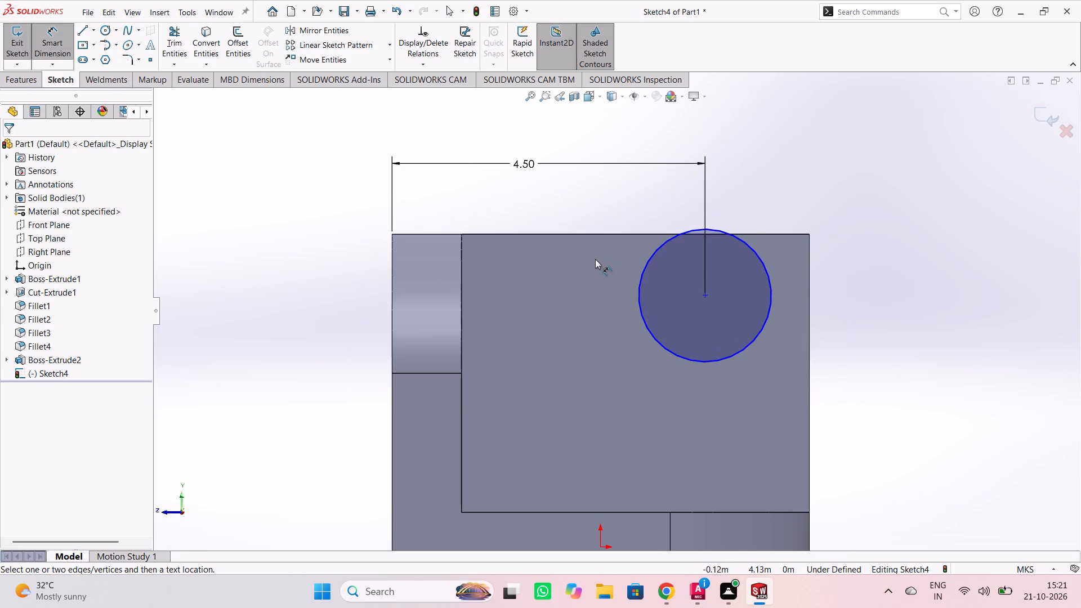
scroll(596, 259, down, 1)
scroll(611, 263, up, 3)
scroll(671, 289, down, 2)
scroll(674, 297, up, 1)
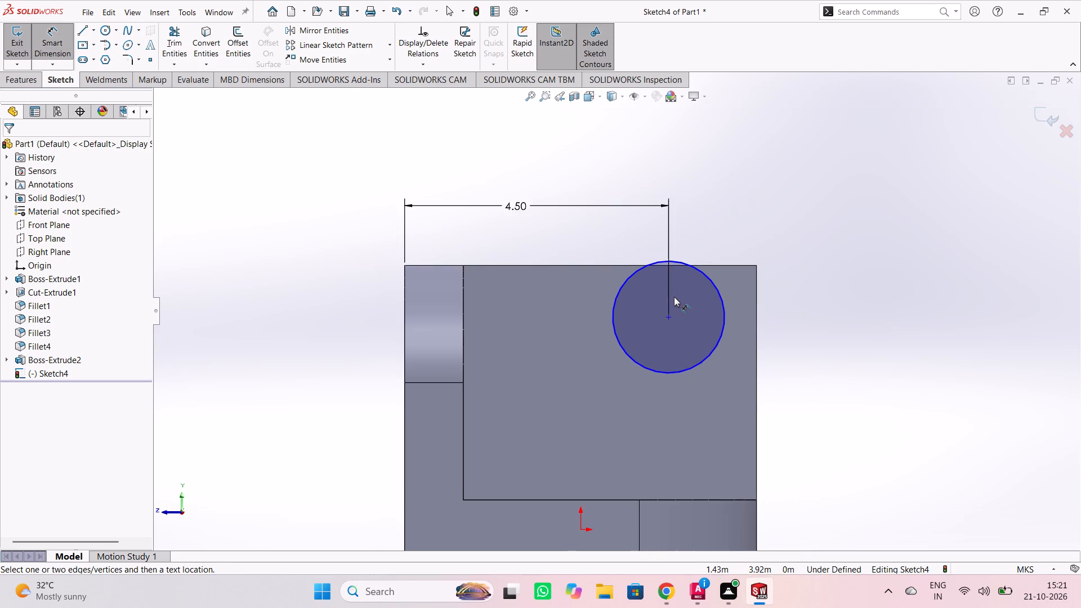
scroll(674, 297, down, 2)
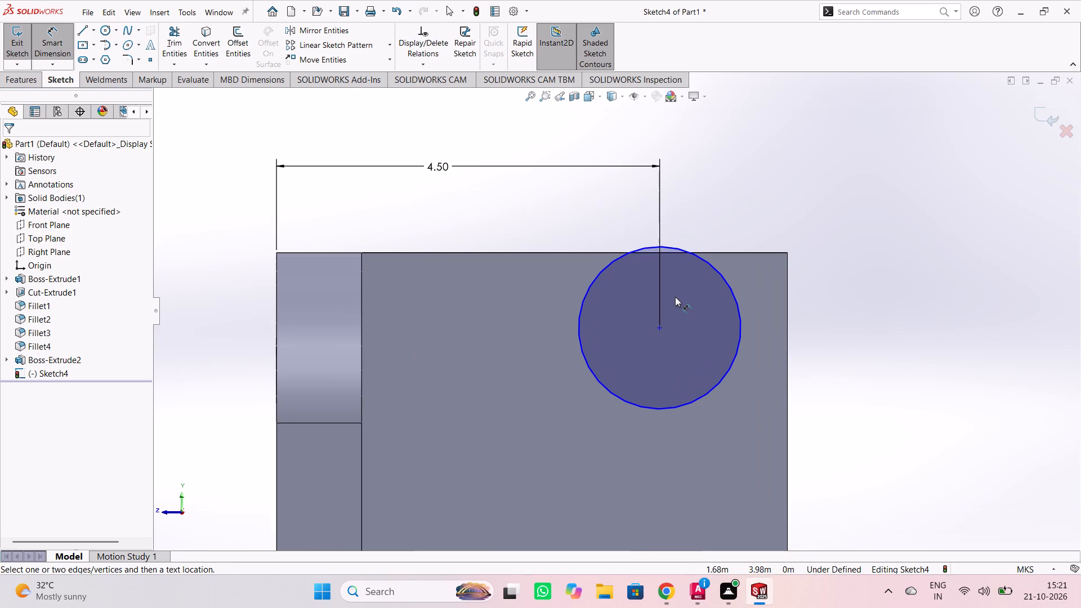
click(728, 284)
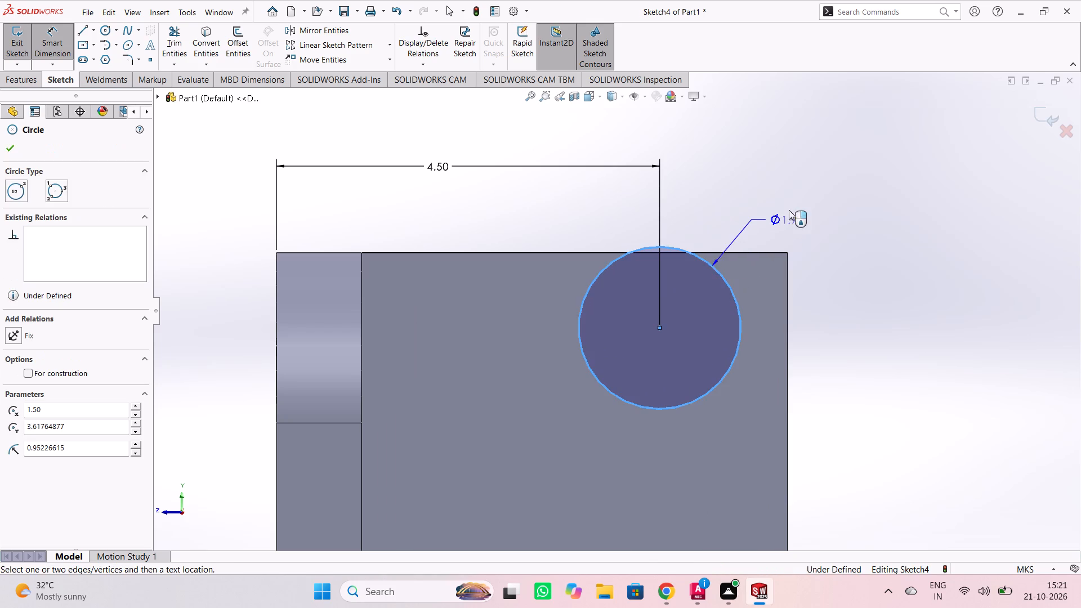
click(792, 189)
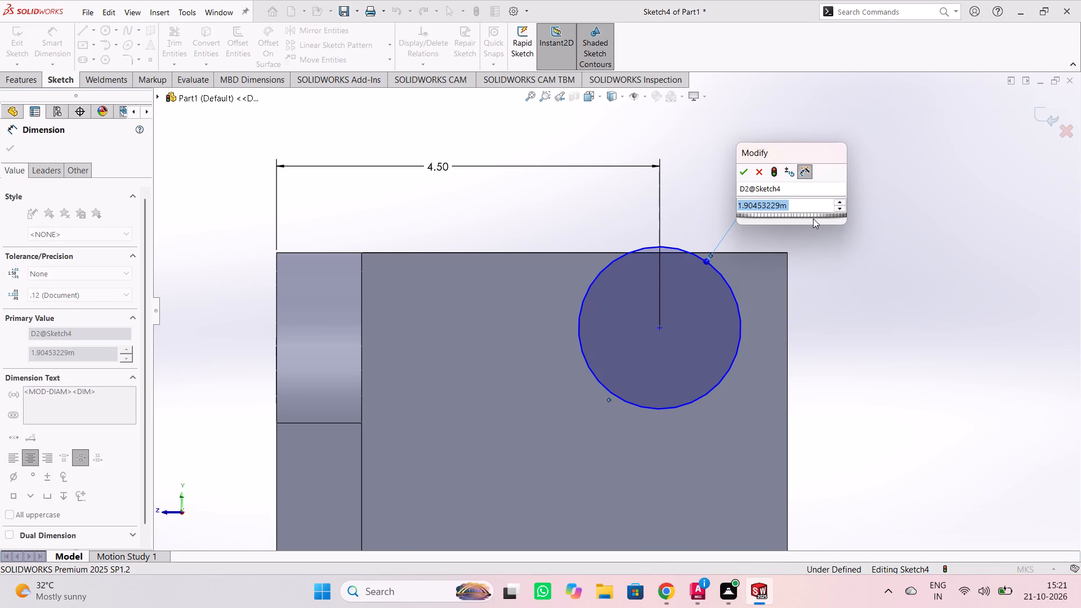
key(3)
key(Return)
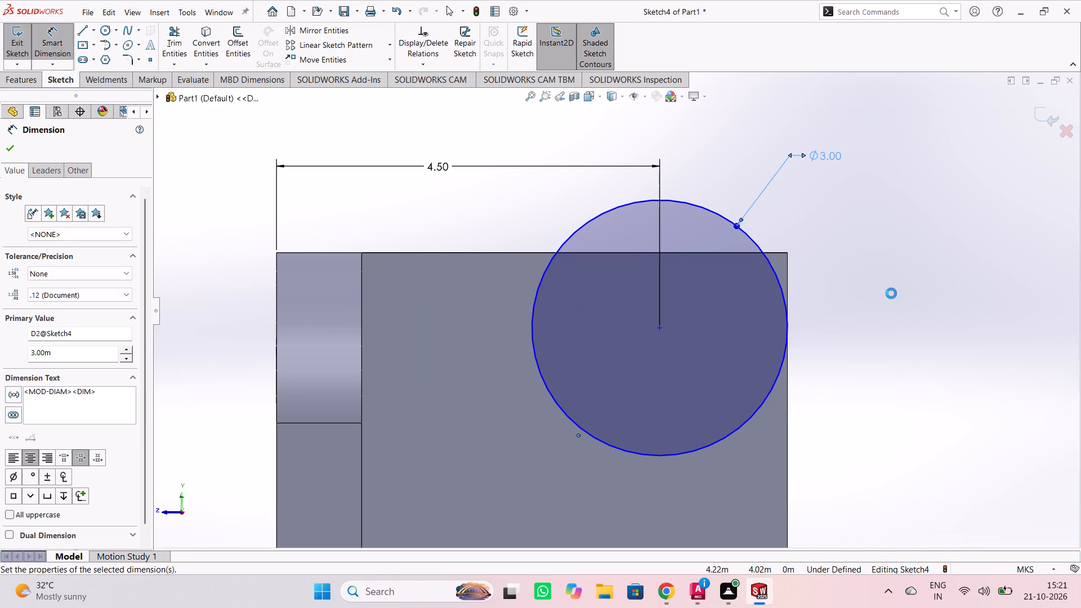
click(891, 293)
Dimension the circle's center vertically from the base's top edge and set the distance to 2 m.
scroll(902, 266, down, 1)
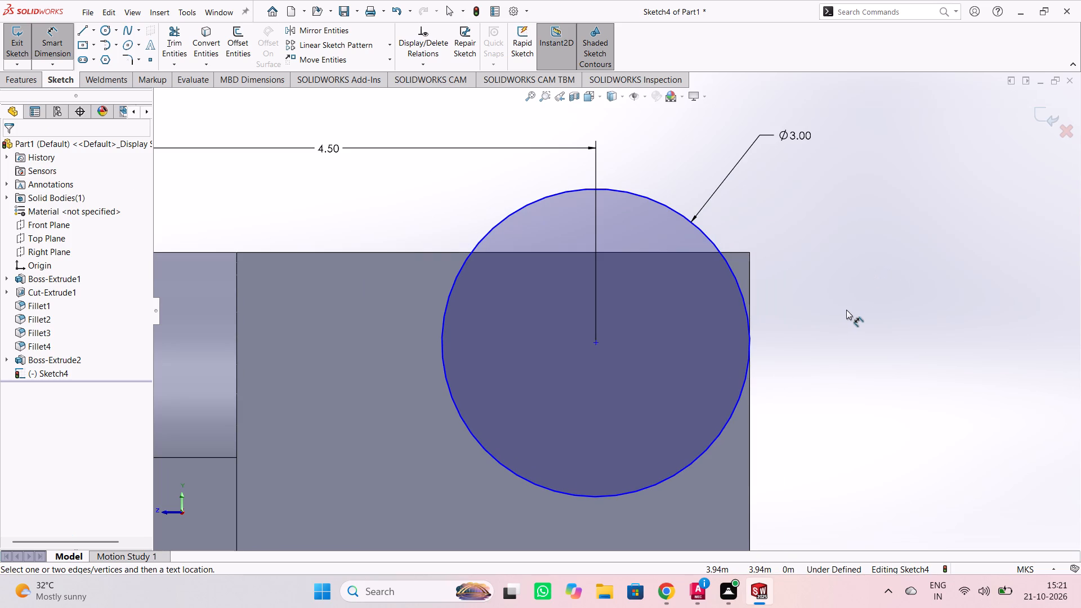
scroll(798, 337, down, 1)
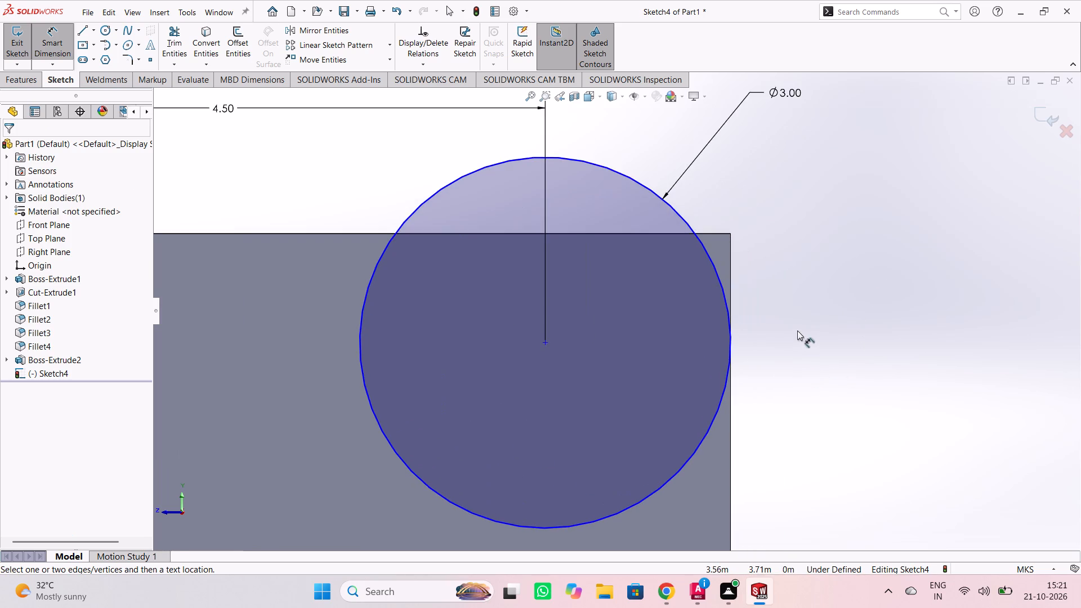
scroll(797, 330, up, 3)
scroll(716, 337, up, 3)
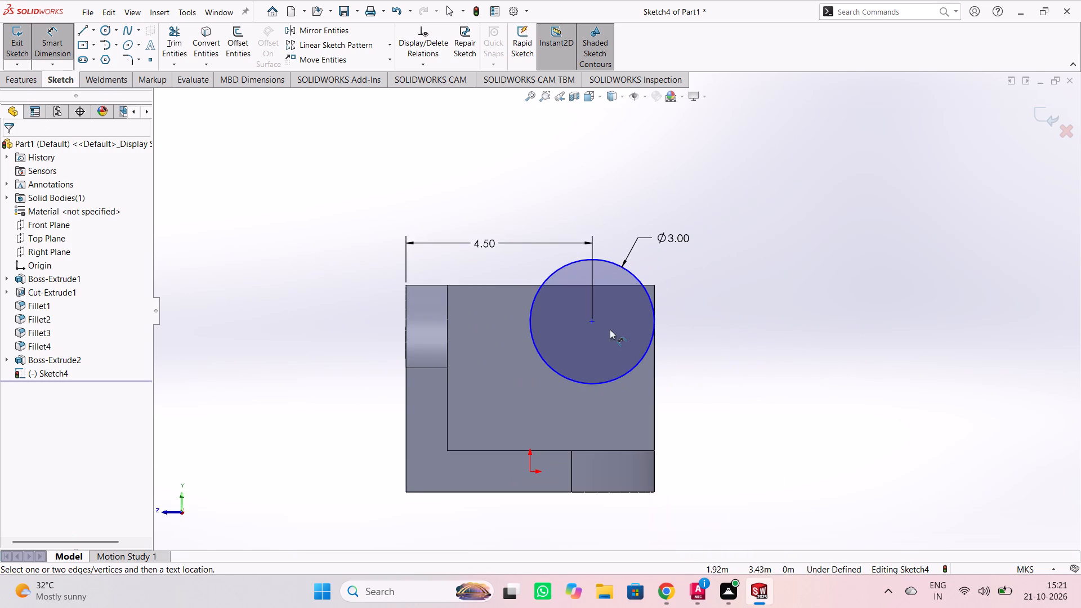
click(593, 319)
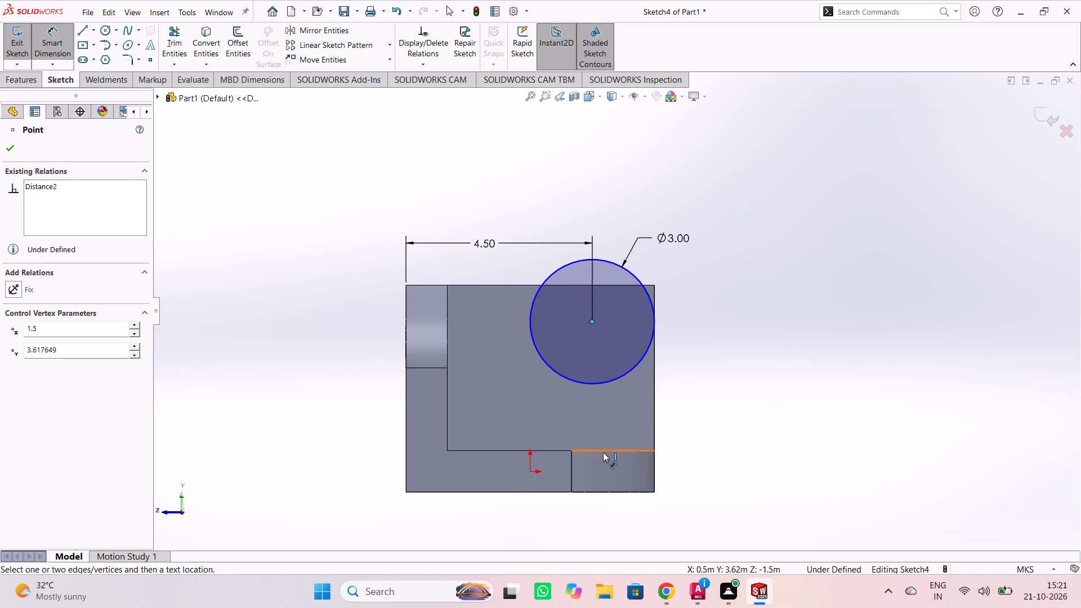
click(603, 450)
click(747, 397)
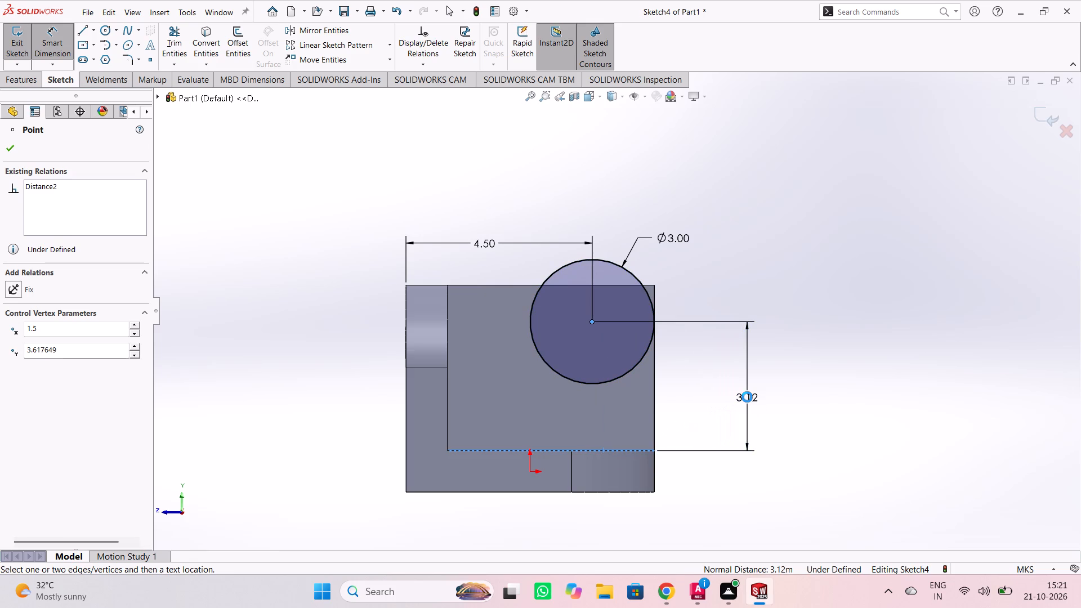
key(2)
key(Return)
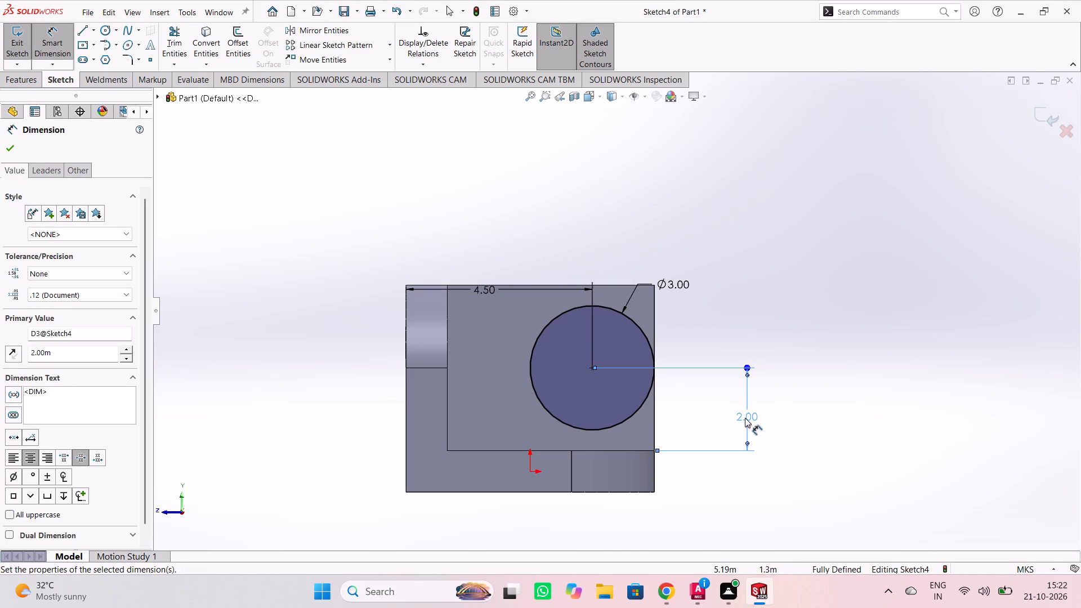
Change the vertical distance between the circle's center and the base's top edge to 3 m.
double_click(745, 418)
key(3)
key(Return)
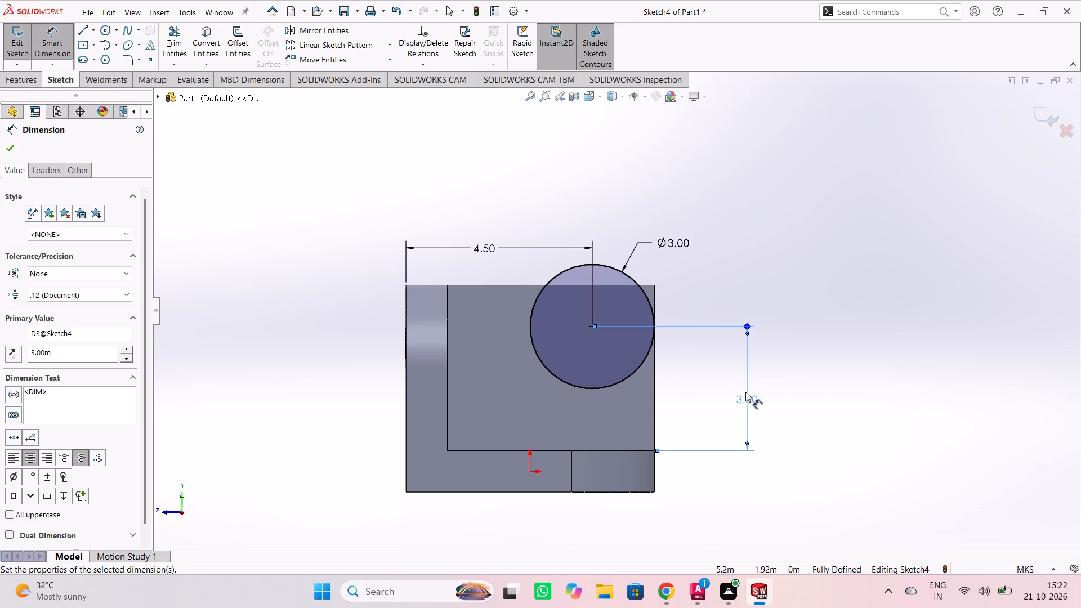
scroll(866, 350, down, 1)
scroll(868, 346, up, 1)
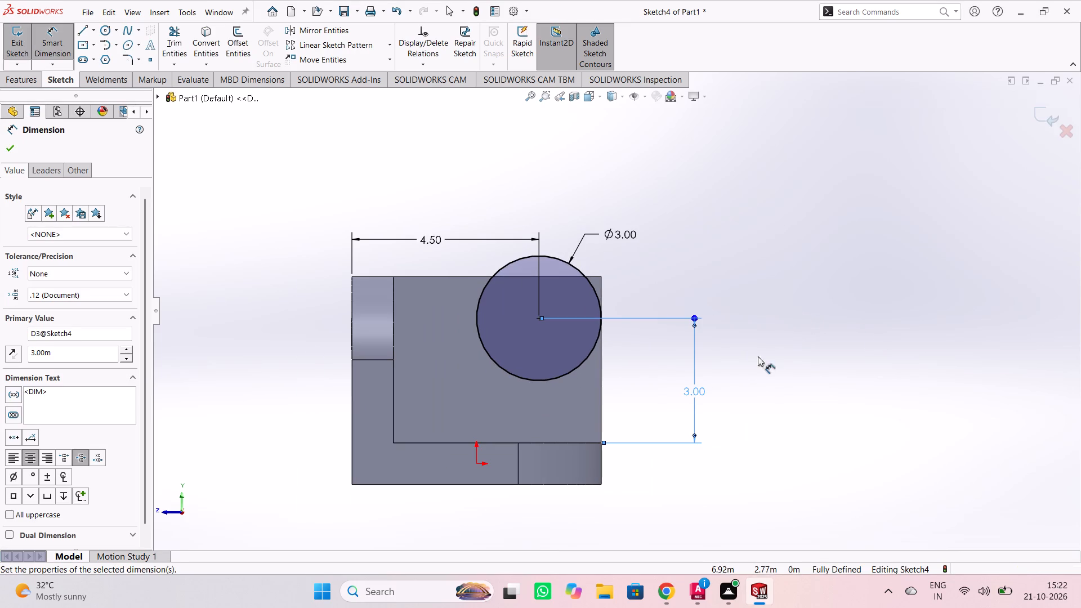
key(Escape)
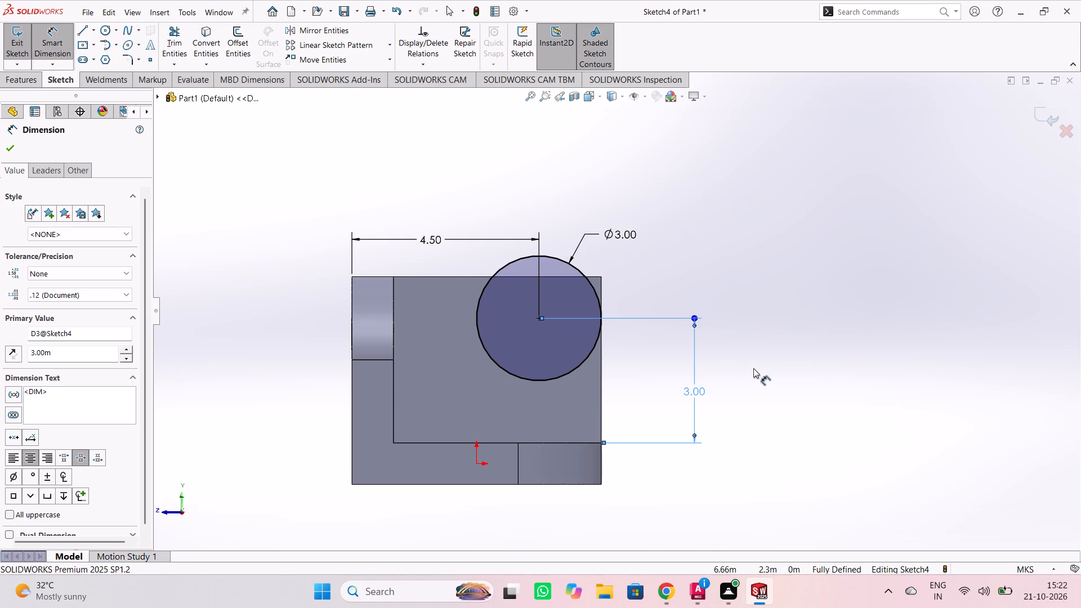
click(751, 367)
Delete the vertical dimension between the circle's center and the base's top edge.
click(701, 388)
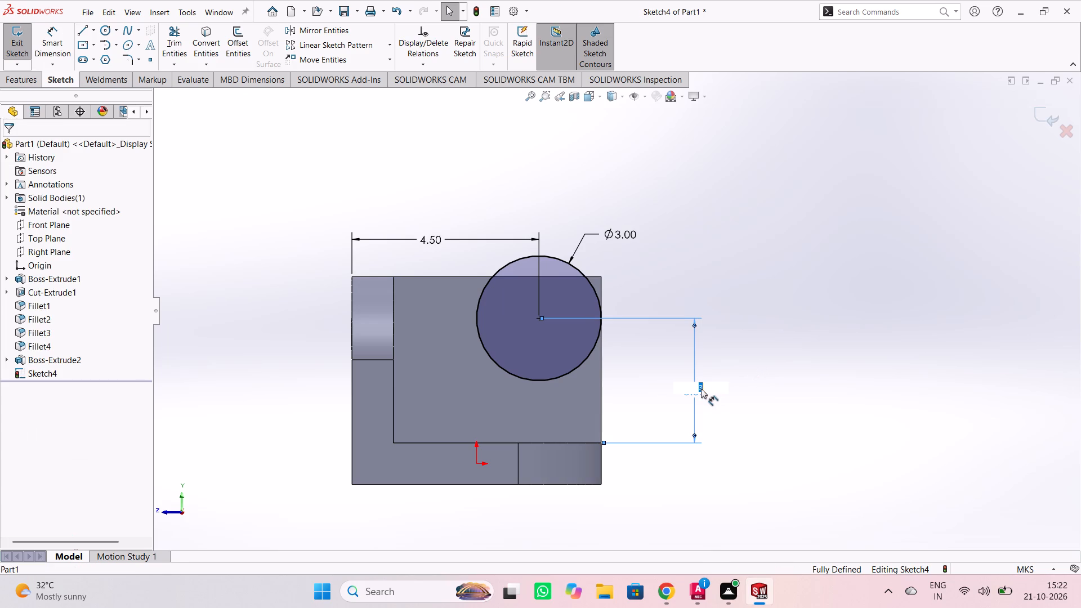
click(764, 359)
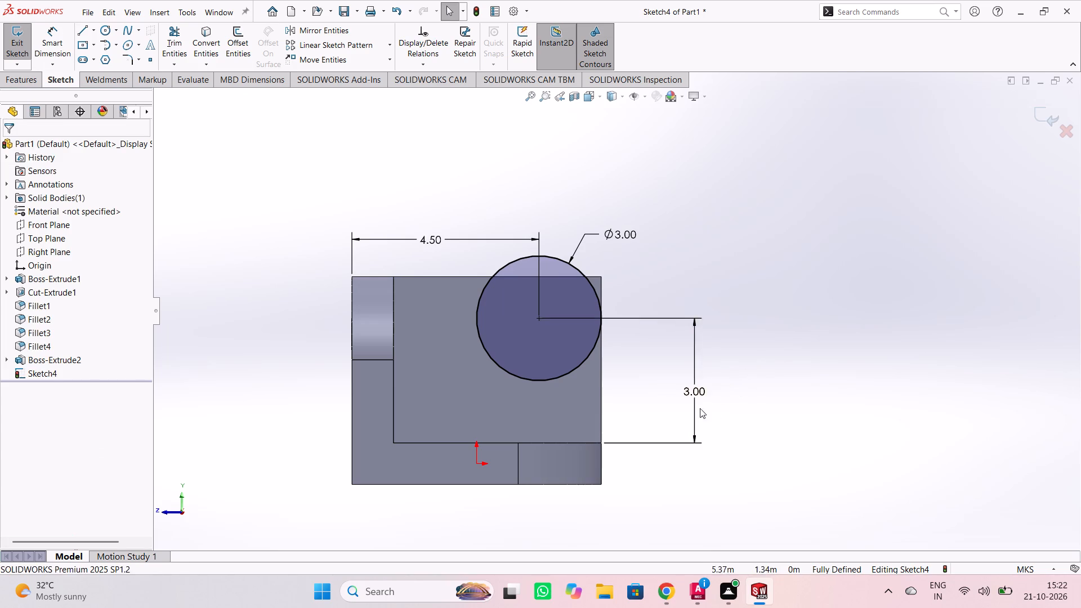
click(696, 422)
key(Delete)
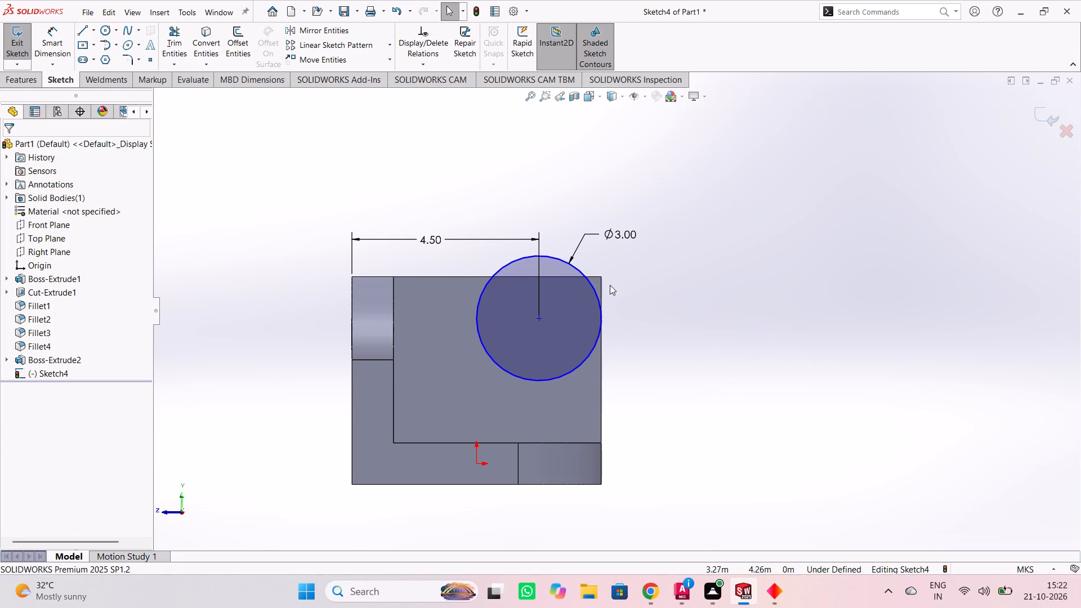
Add a Tangent relation between the 3 m circle and the web's top edge.
click(549, 257)
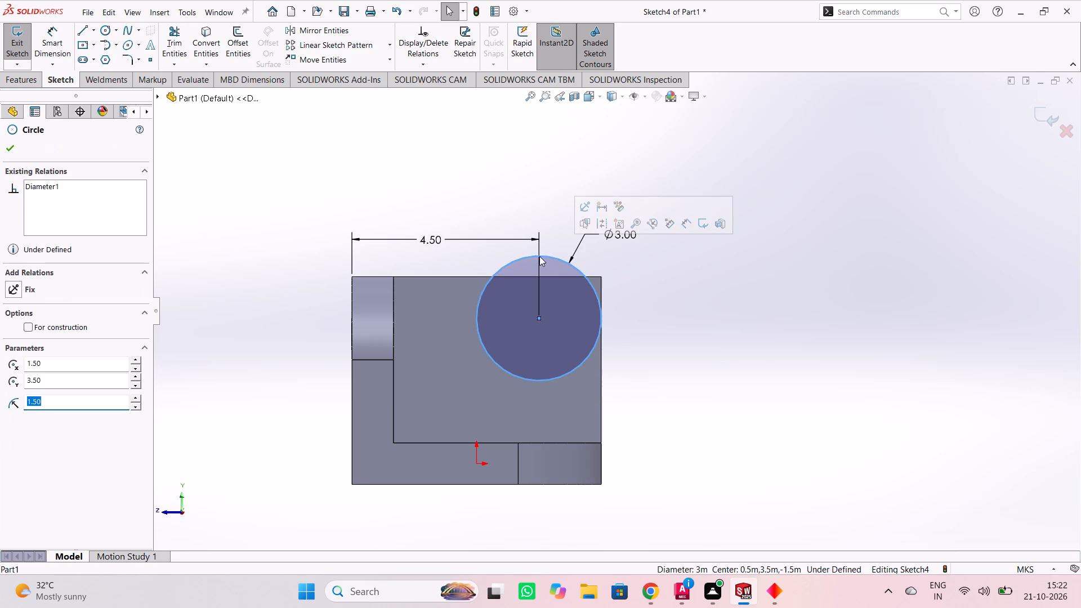
ctrl+click(473, 275)
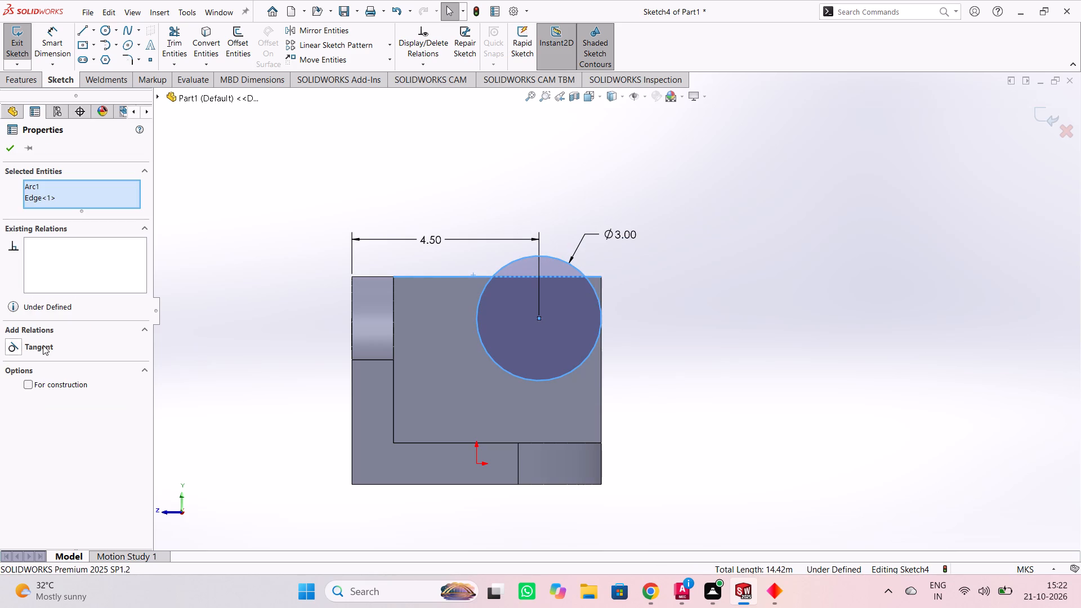
click(43, 344)
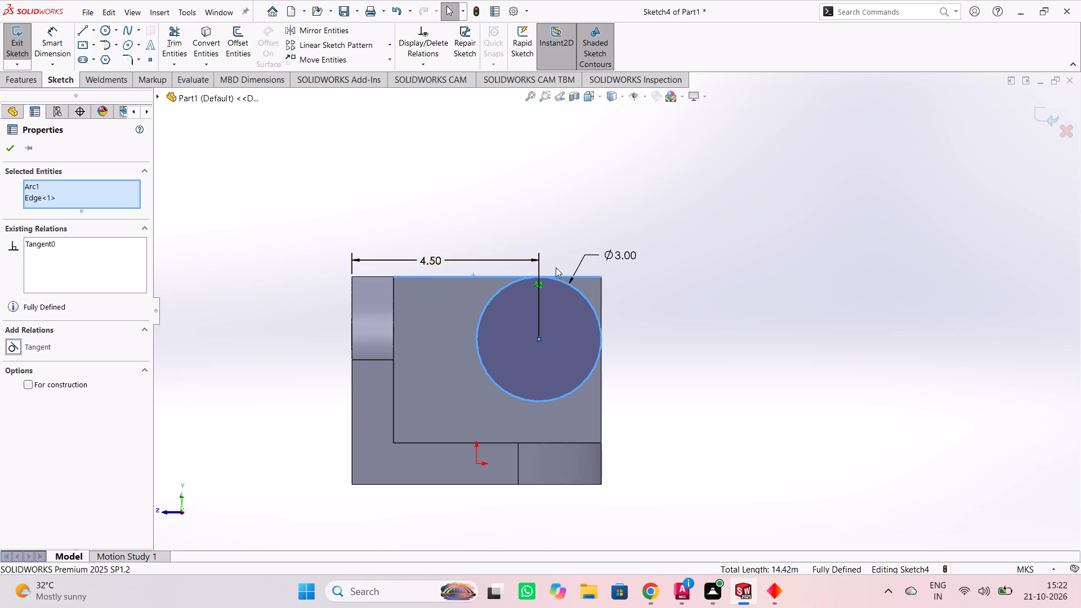
scroll(556, 268, up, 3)
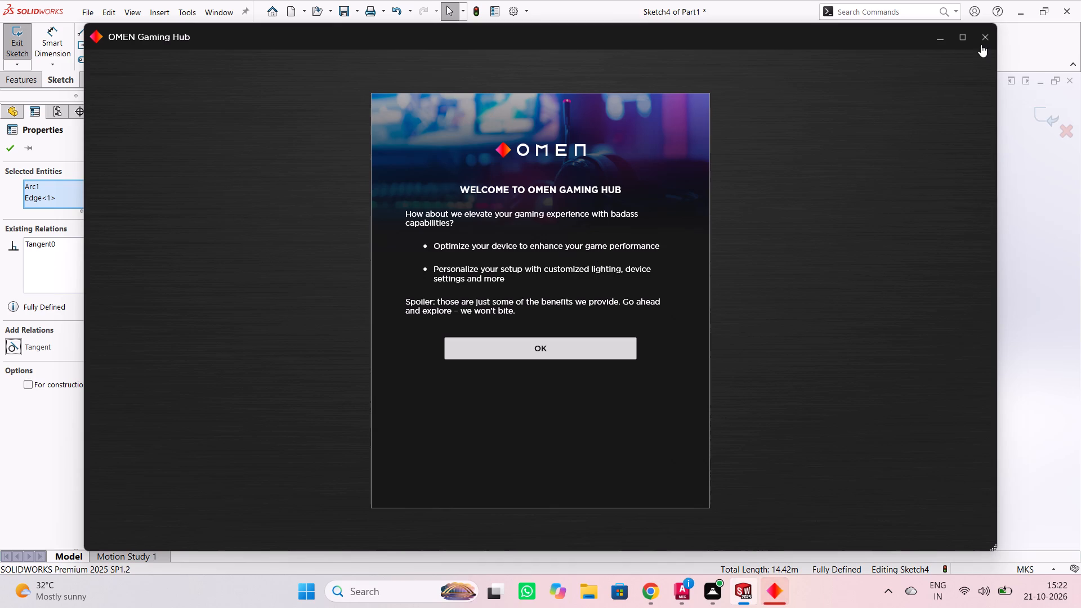
click(981, 43)
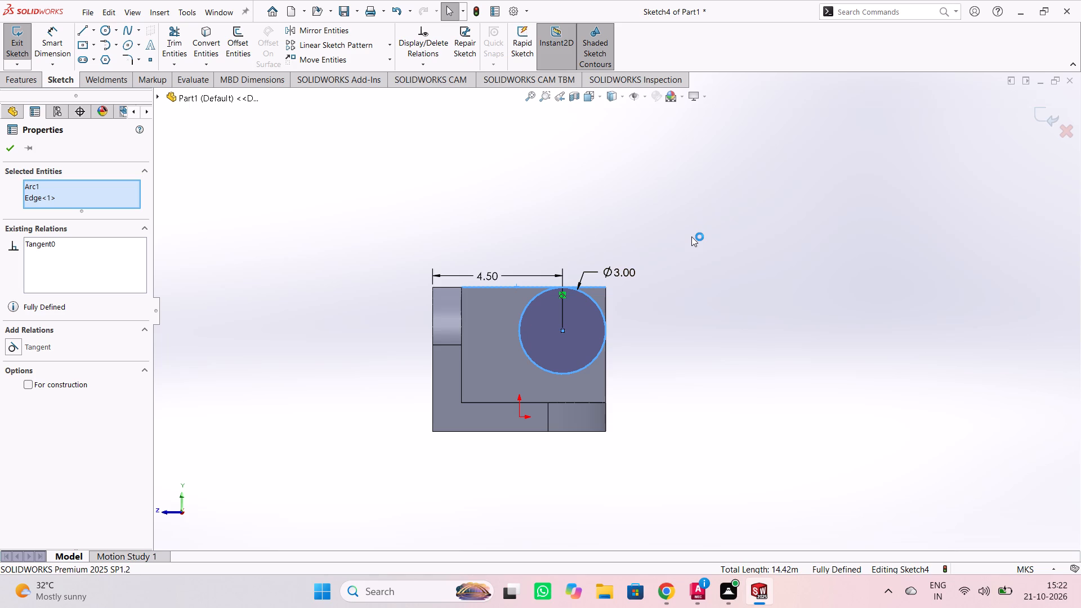
key(Escape)
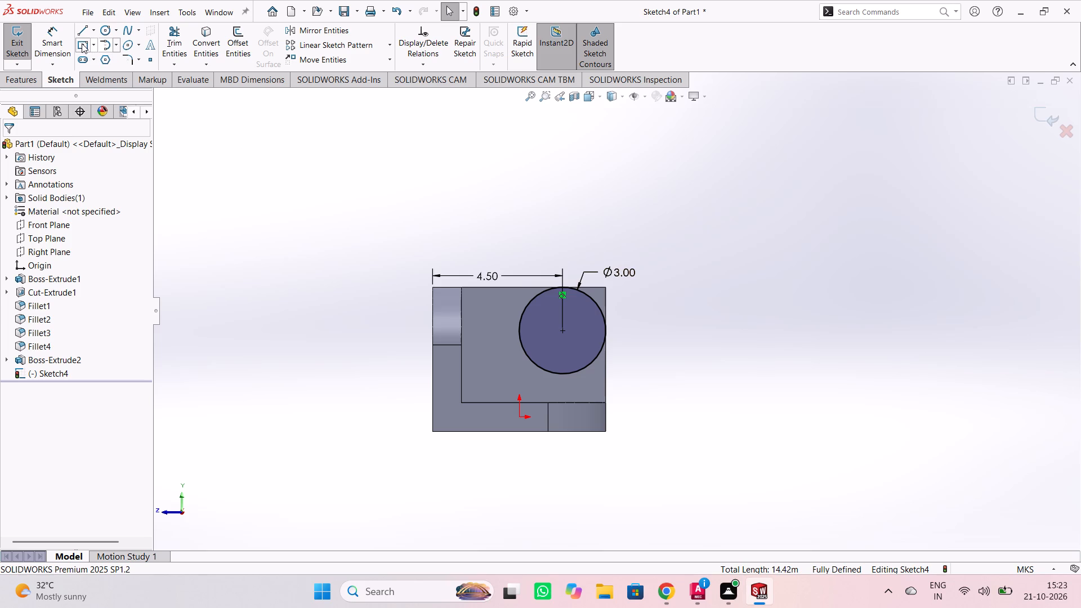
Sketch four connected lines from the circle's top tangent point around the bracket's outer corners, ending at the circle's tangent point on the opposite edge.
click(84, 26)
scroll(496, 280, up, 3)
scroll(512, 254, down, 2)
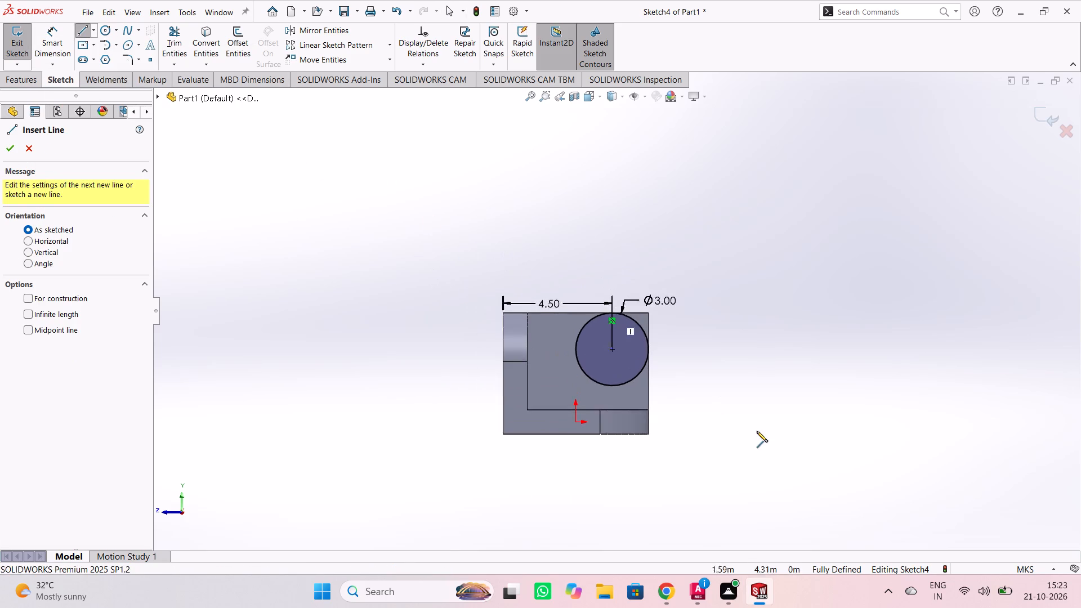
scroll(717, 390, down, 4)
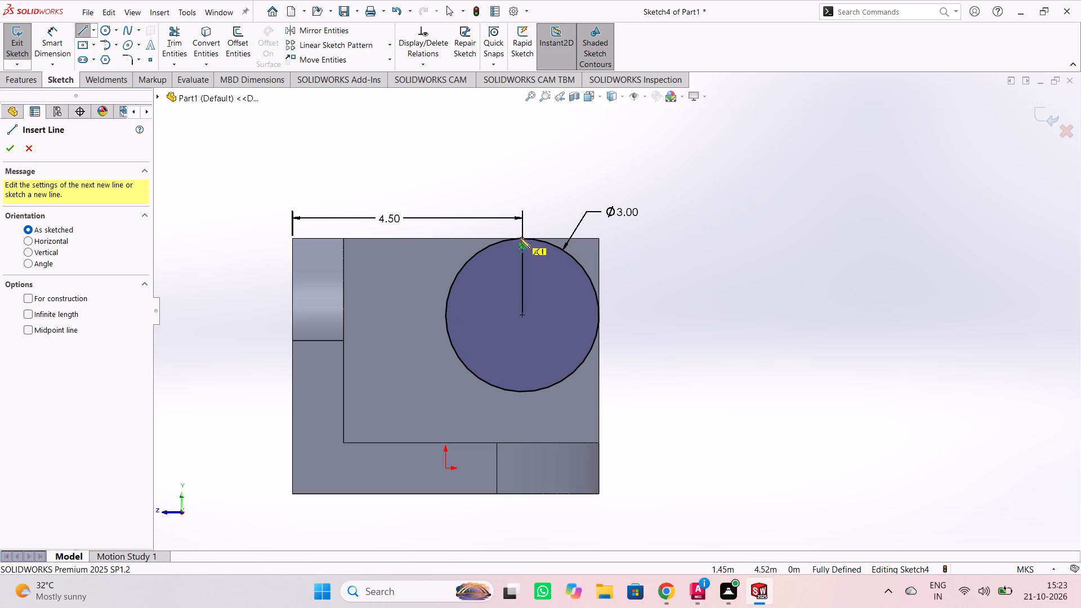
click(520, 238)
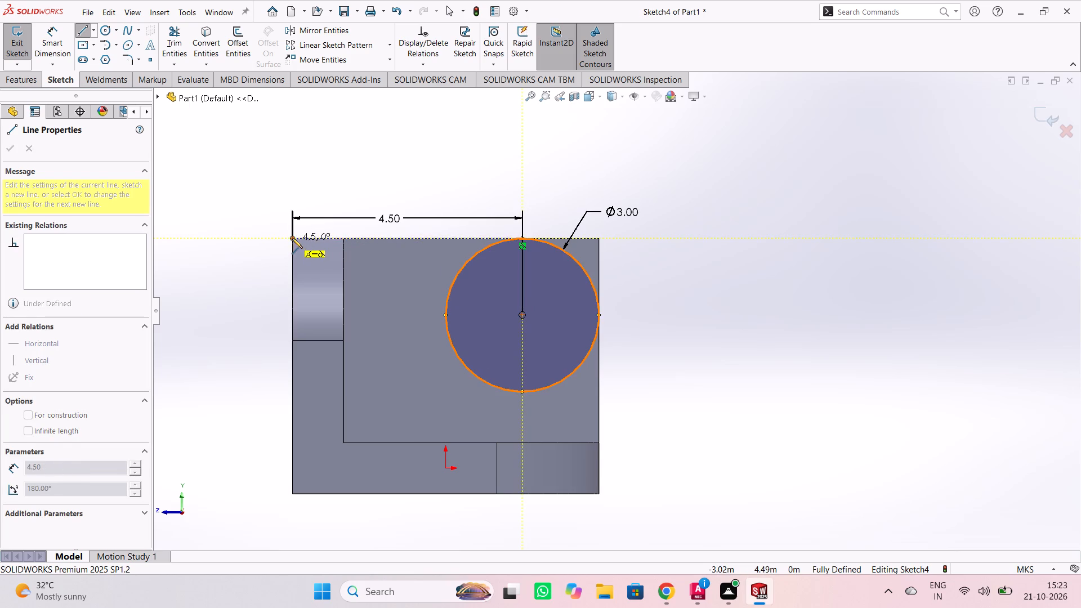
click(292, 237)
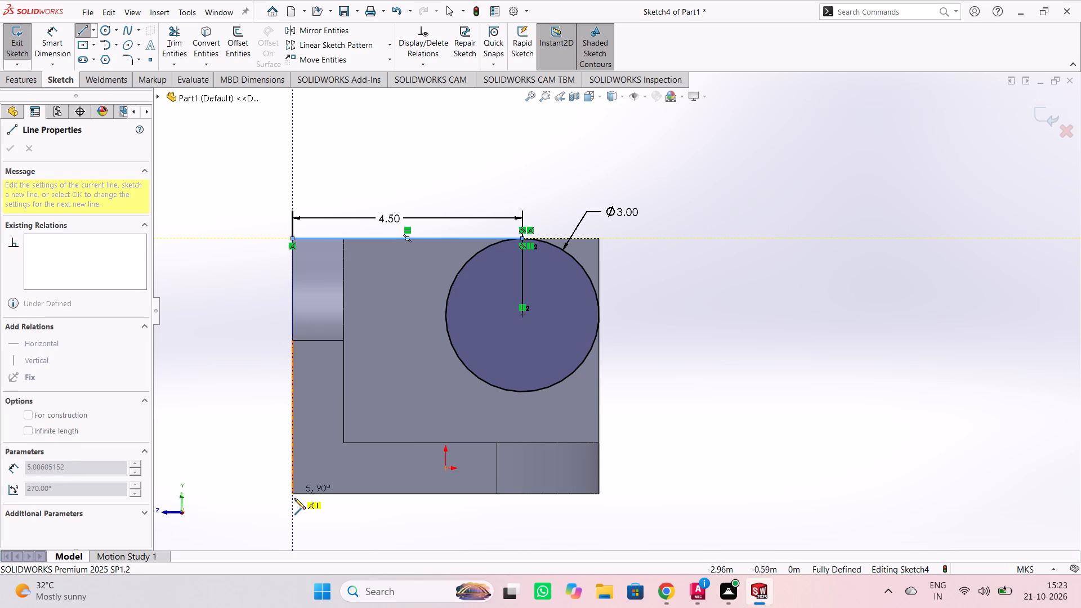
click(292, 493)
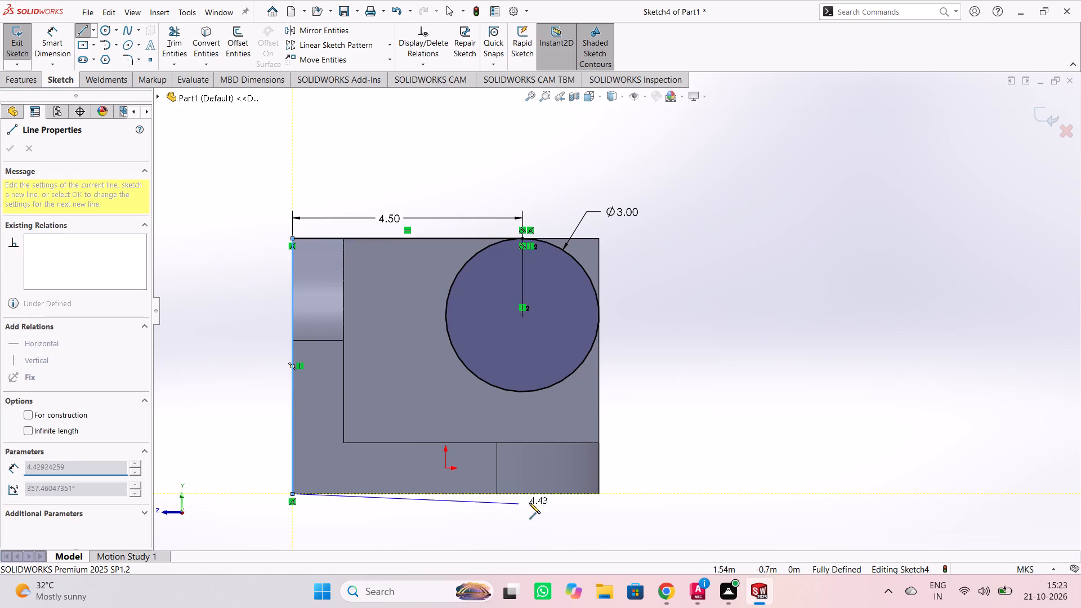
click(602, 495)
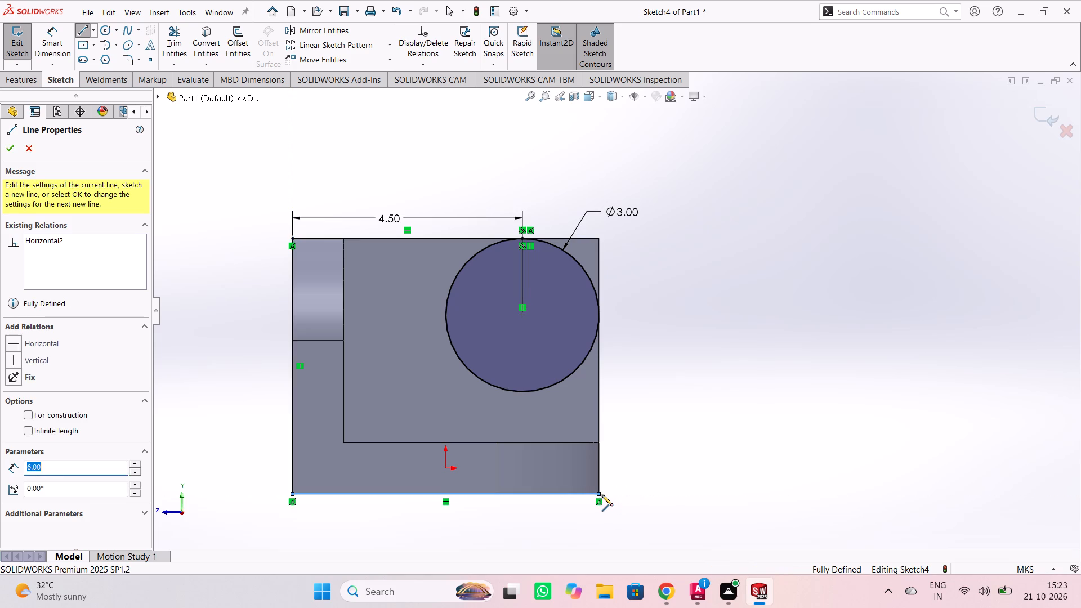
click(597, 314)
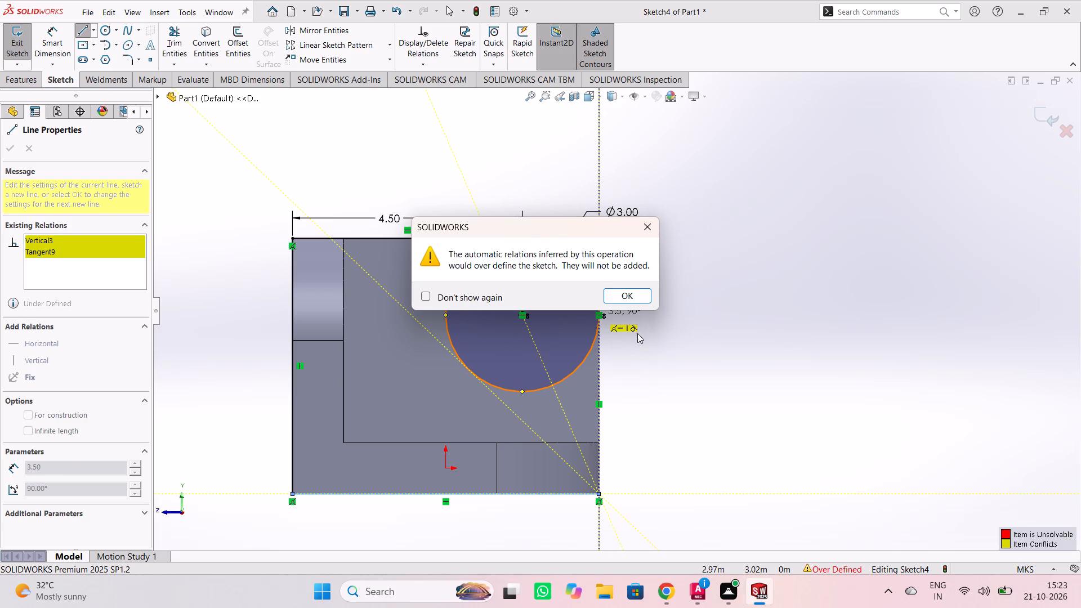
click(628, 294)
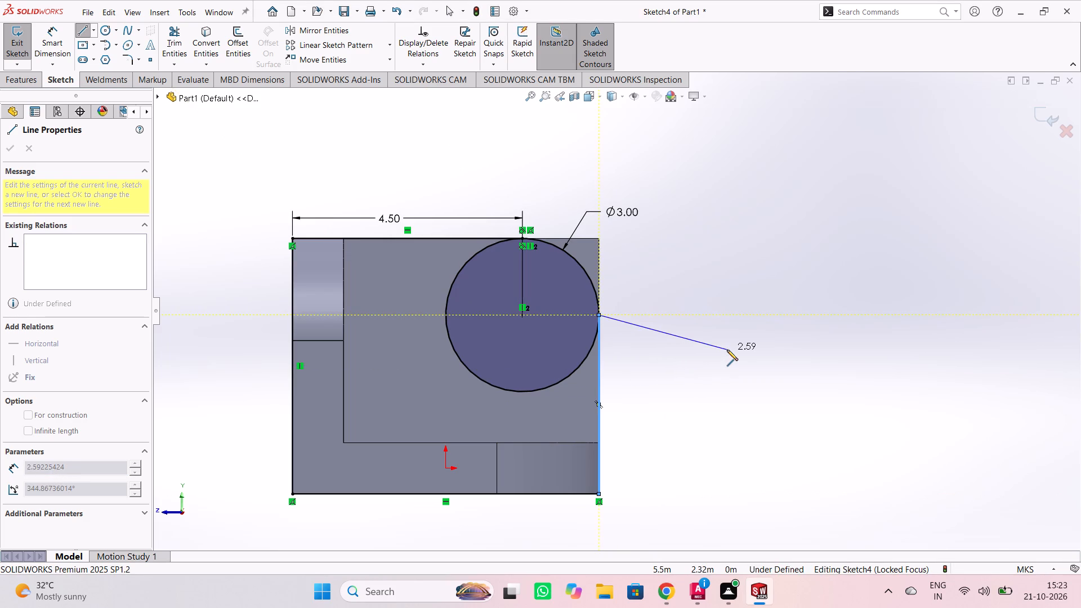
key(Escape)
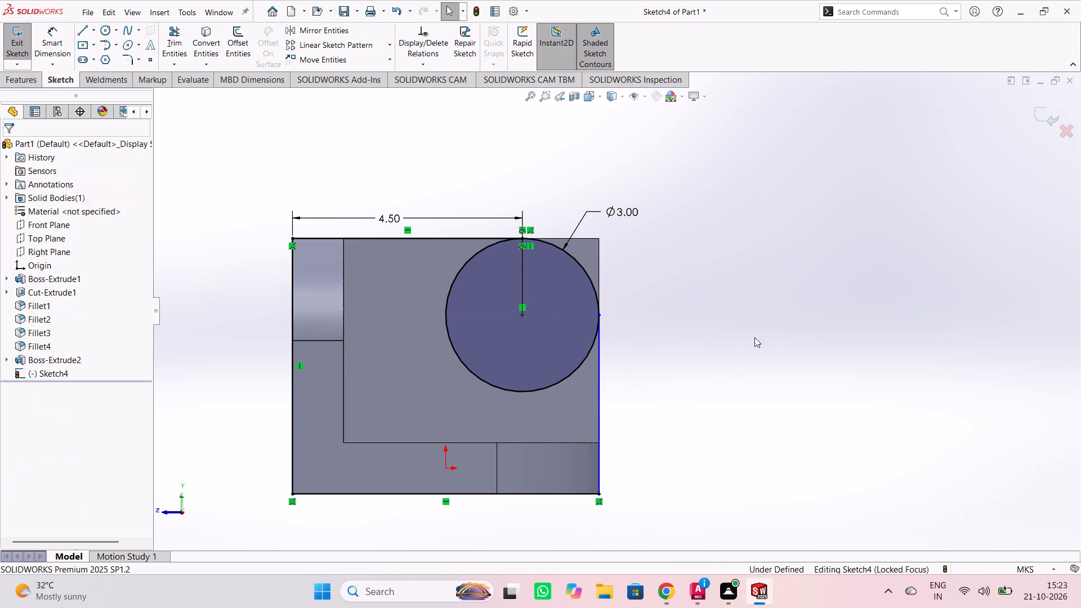
Examine closely where the last vertical line meets the circle at the web's outer edge.
scroll(664, 364, up, 1)
scroll(645, 326, down, 5)
scroll(550, 298, down, 6)
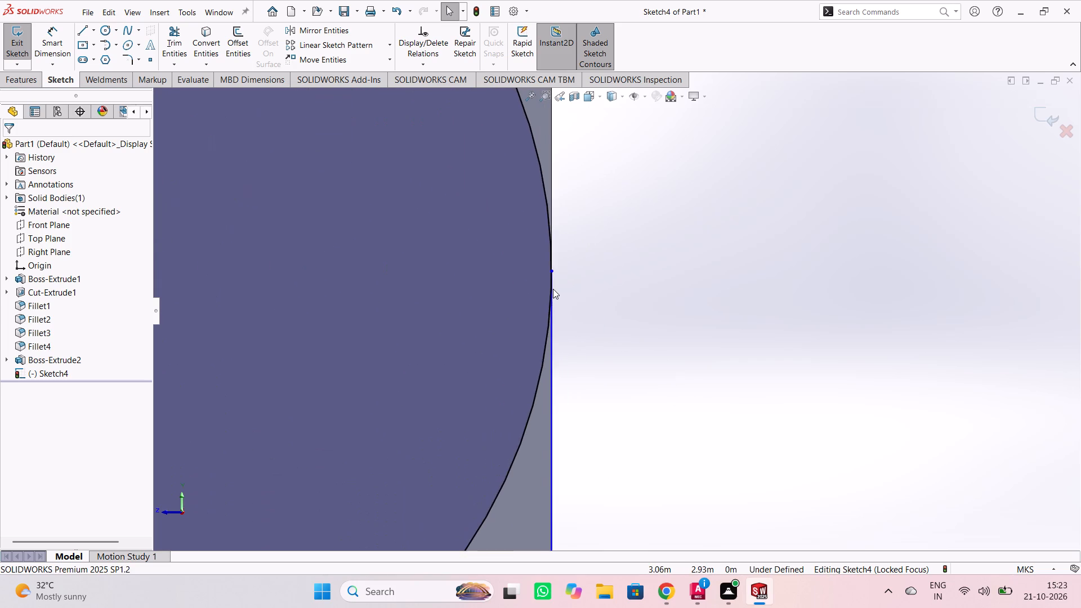
scroll(559, 268, down, 12)
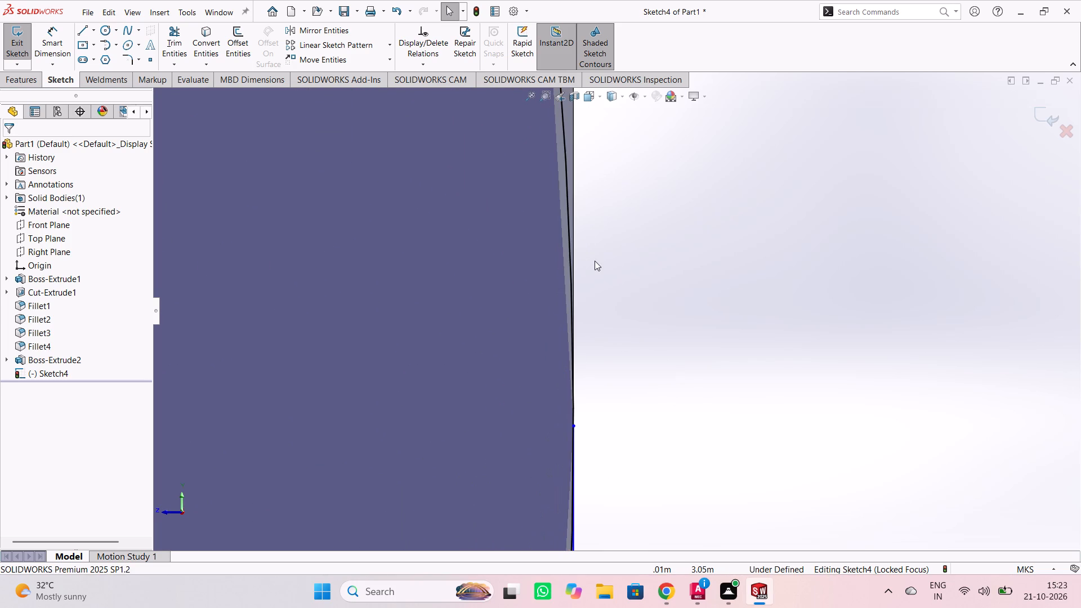
scroll(766, 264, down, 1)
scroll(743, 265, up, 12)
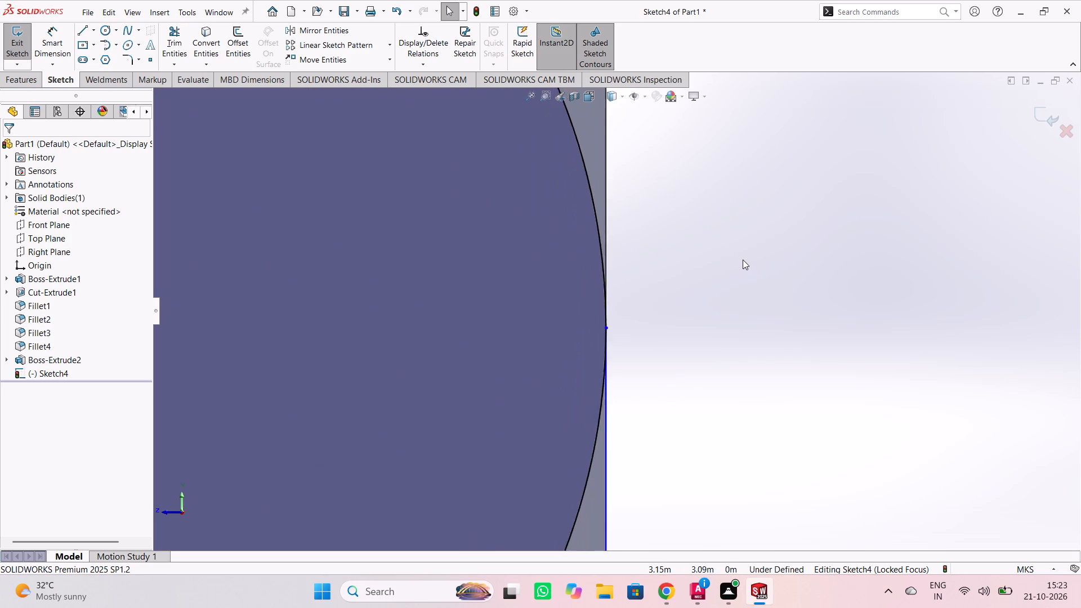
scroll(743, 260, up, 13)
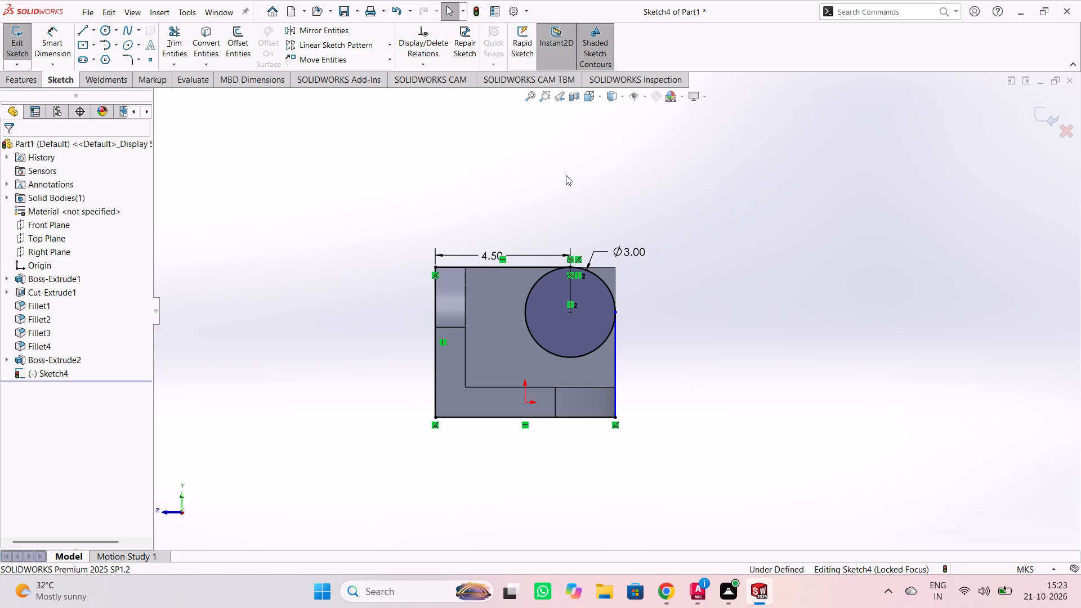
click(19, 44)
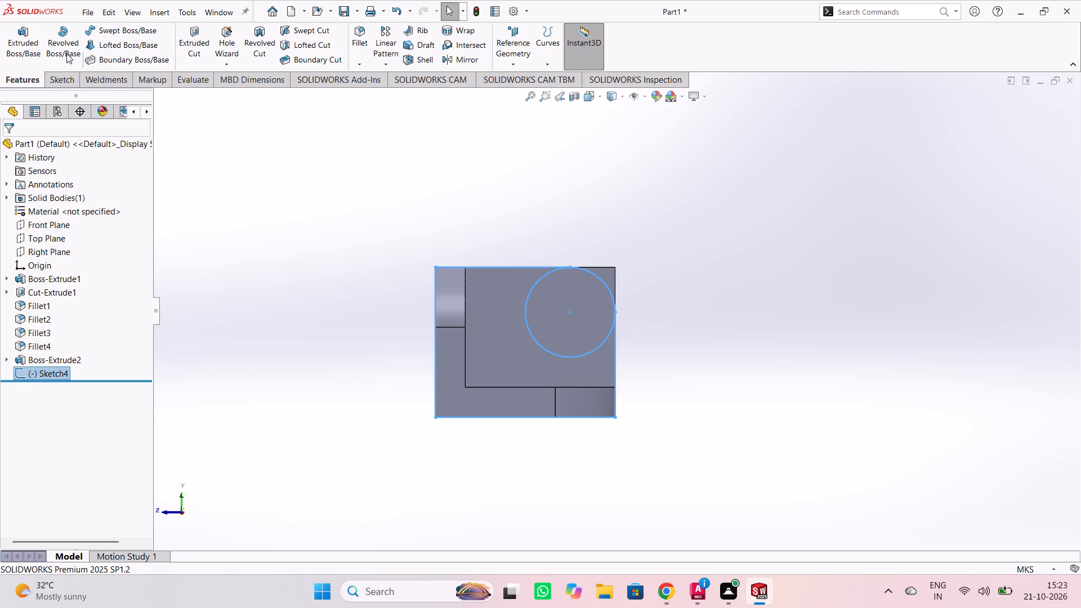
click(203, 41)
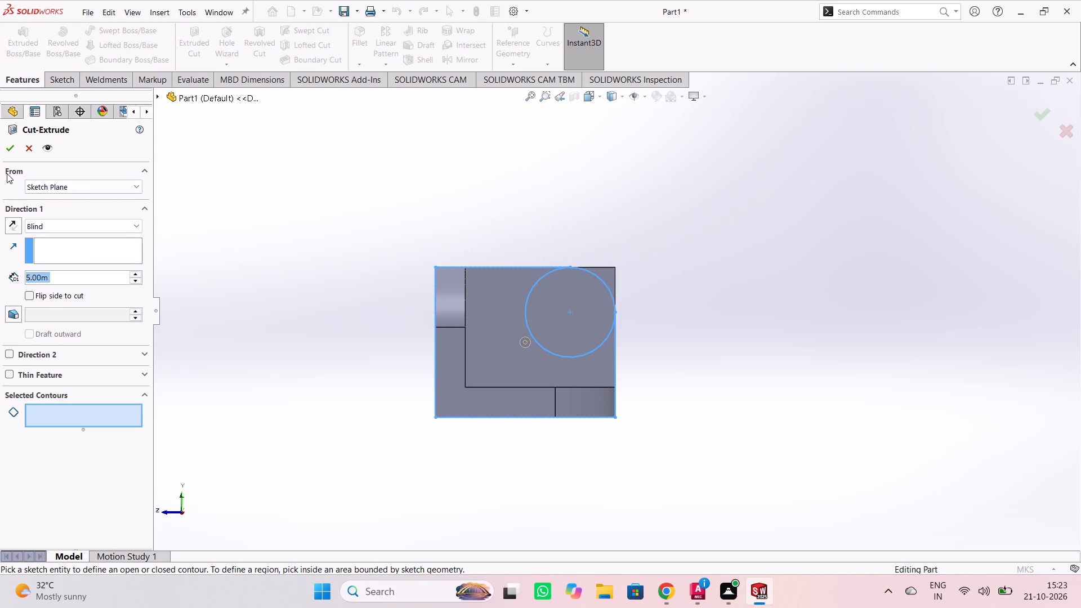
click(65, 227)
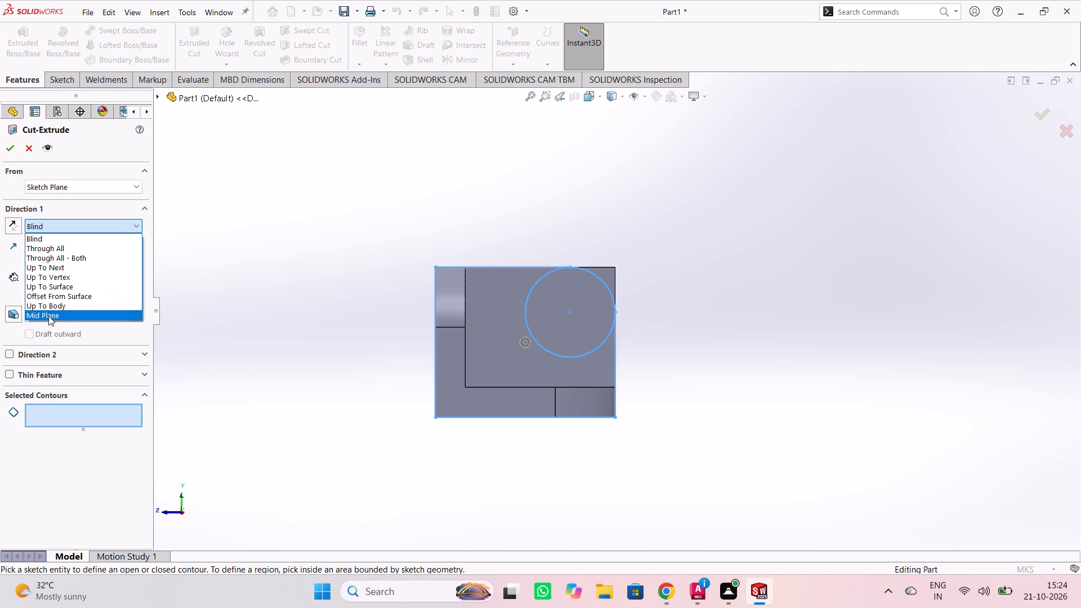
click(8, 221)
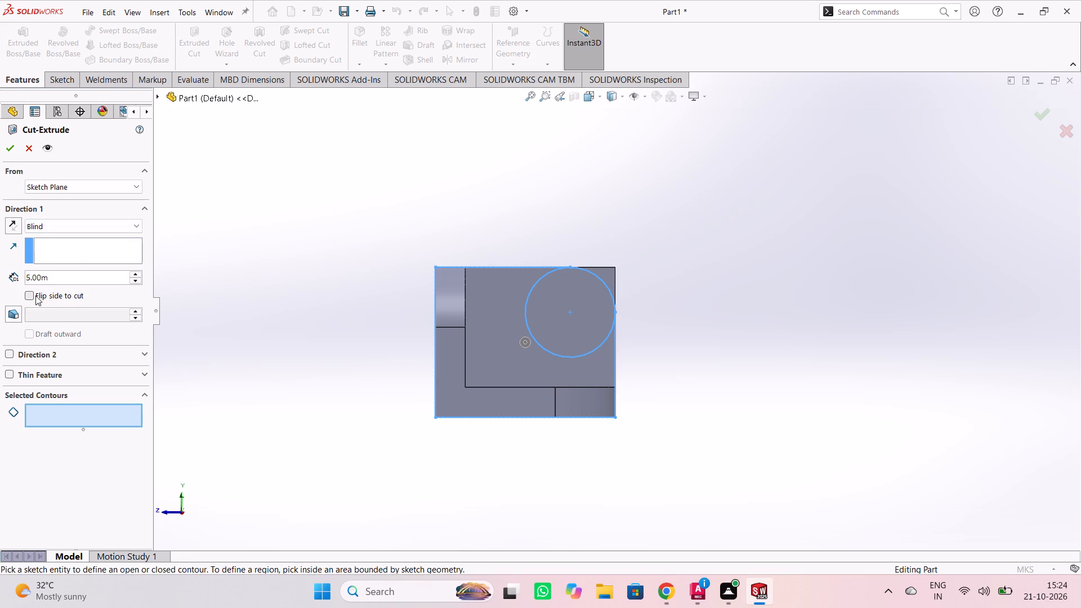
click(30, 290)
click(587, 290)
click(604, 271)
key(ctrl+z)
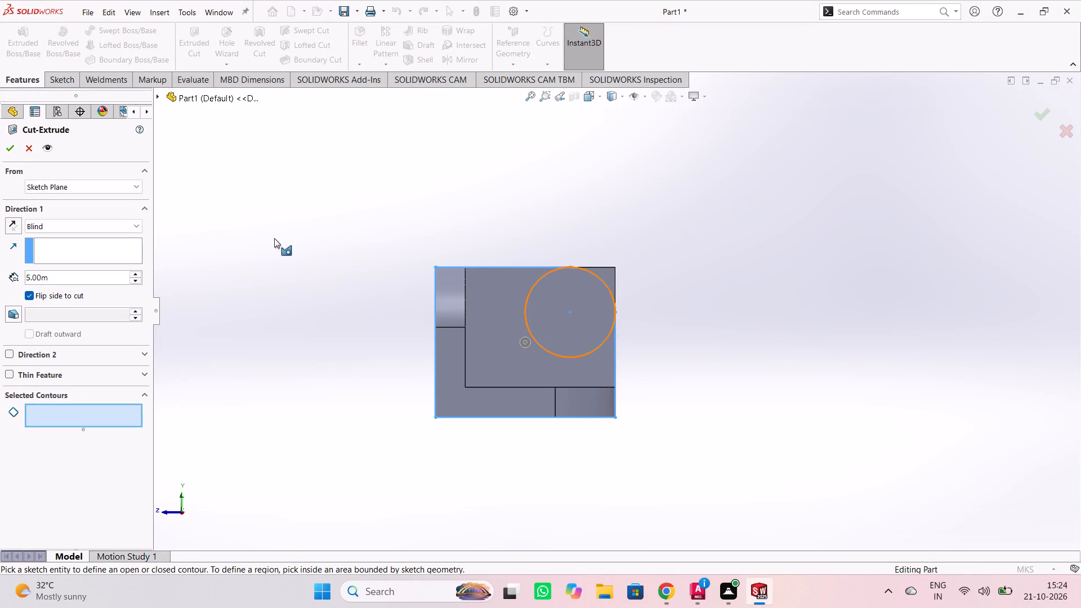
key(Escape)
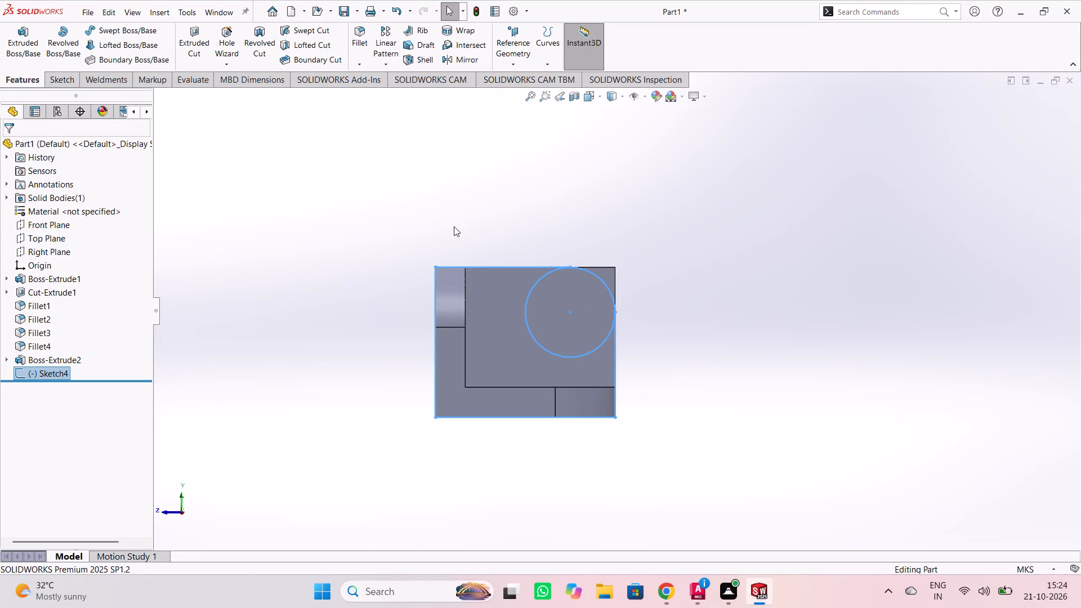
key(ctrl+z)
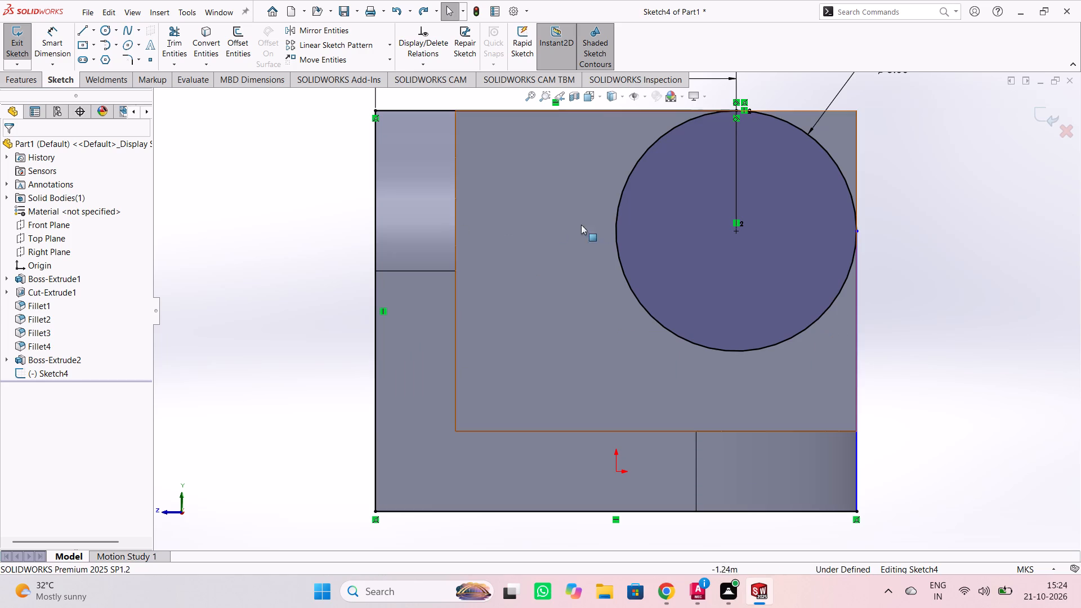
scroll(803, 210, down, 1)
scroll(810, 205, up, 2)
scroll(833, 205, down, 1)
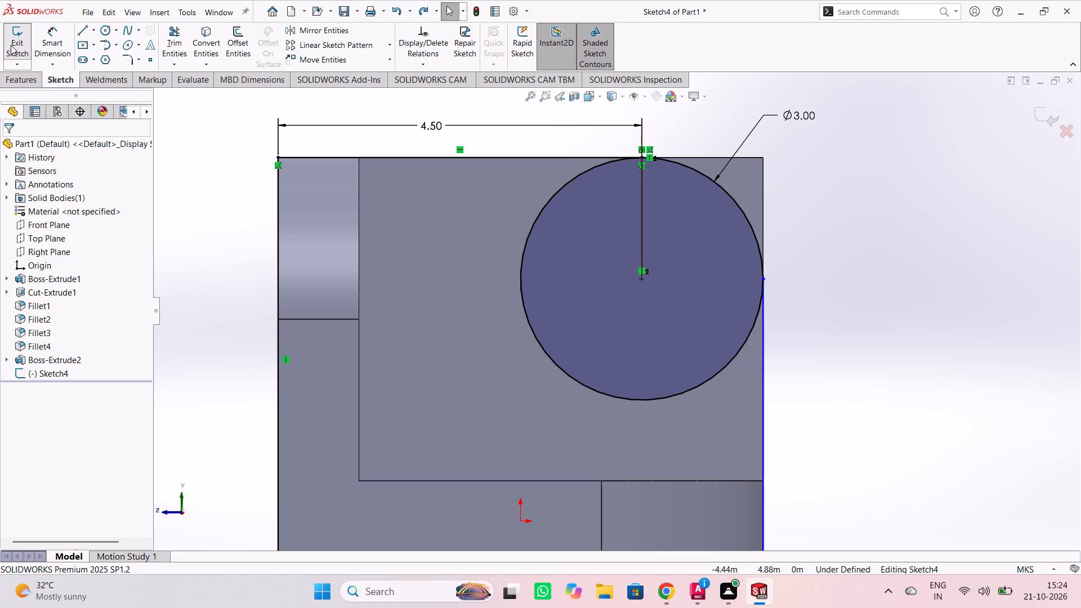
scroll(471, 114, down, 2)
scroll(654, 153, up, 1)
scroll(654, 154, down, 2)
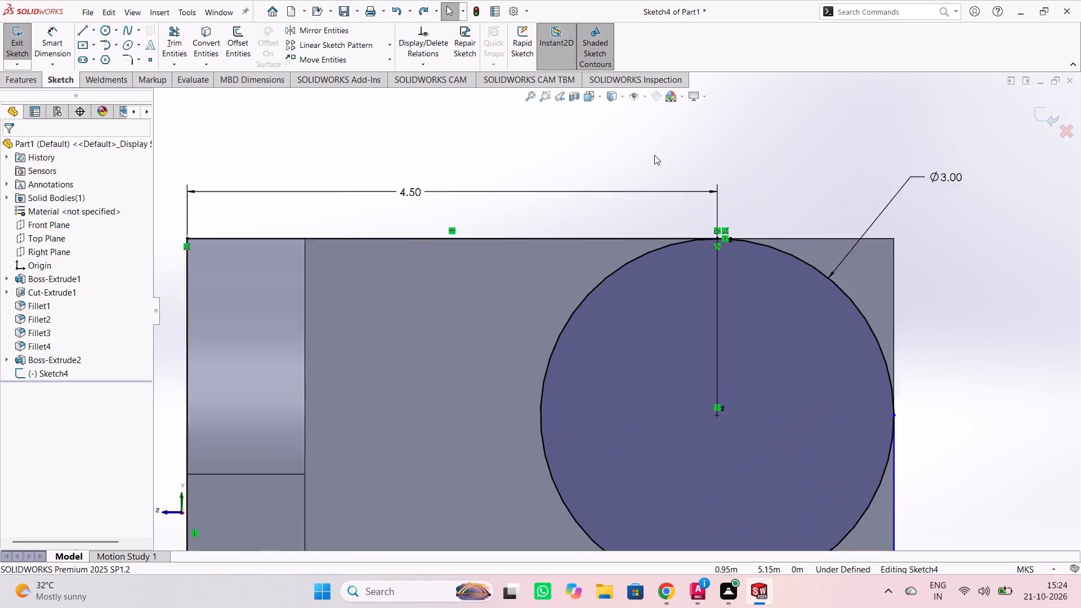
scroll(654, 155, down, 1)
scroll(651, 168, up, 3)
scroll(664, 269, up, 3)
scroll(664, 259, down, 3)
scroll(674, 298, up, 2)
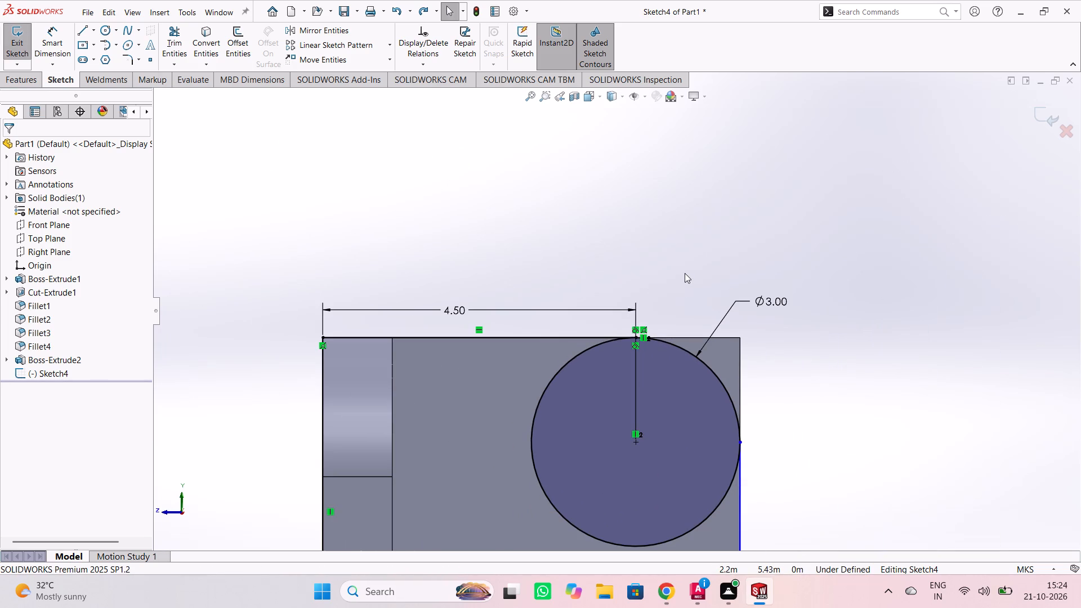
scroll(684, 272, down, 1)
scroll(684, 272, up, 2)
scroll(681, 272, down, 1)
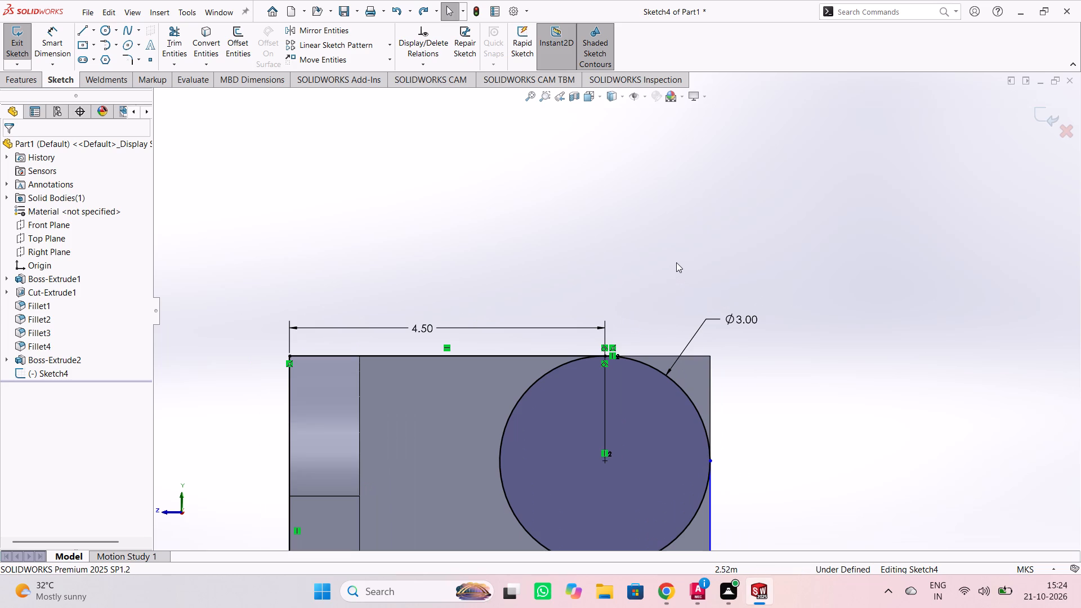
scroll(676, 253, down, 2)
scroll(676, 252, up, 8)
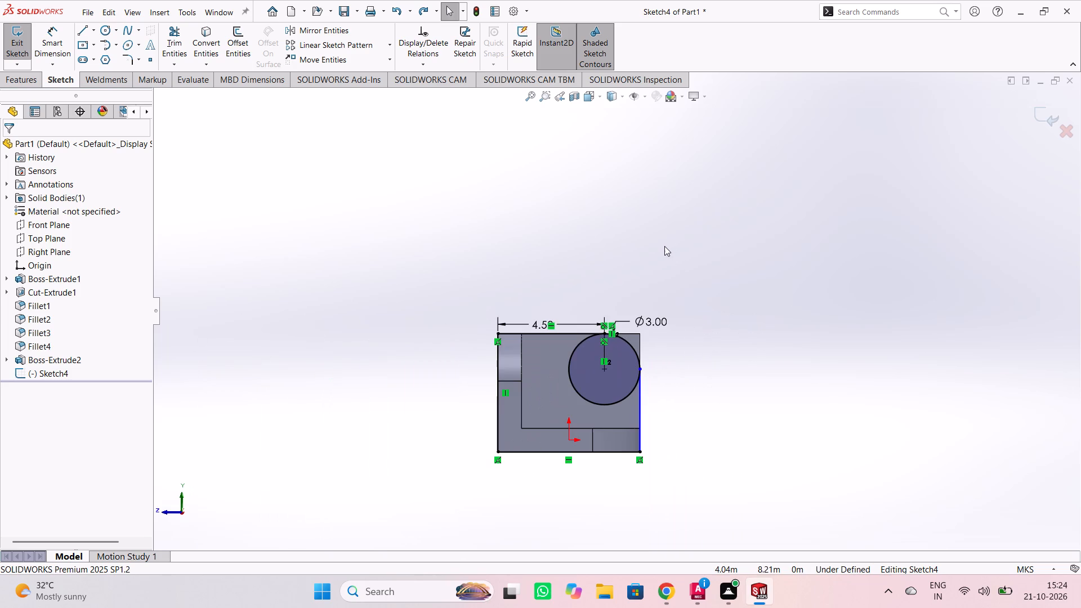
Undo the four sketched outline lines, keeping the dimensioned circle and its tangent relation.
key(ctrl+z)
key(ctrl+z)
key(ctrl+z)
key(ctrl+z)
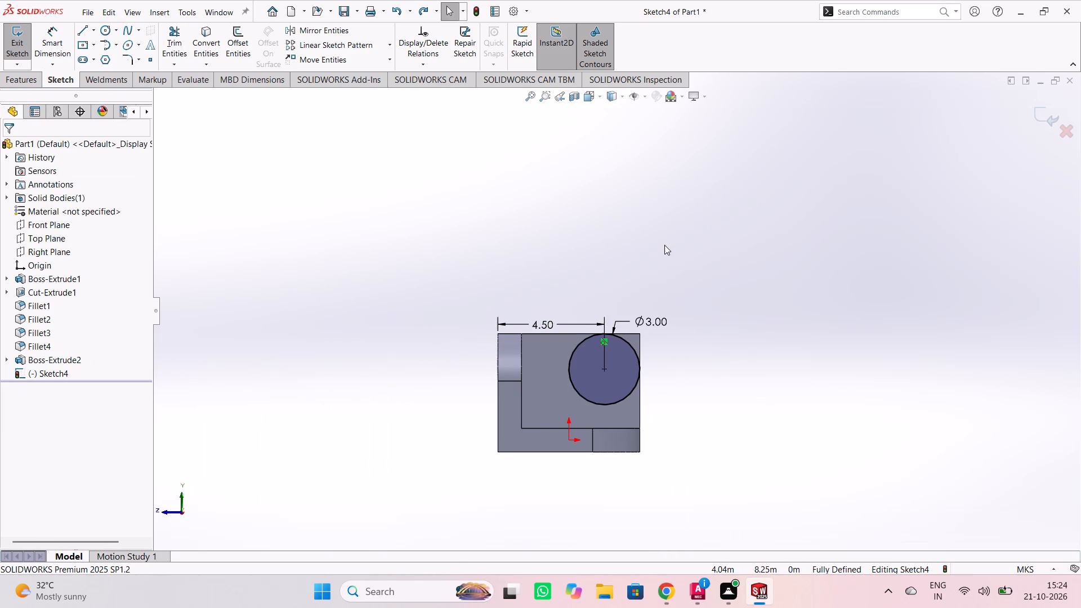
Undo the 3 m circle together with its dimensions and tangent relation, and exit the emptied sketch.
key(ctrl+z)
key(ctrl+z)
key(ctrl+z)
key(ctrl+z)
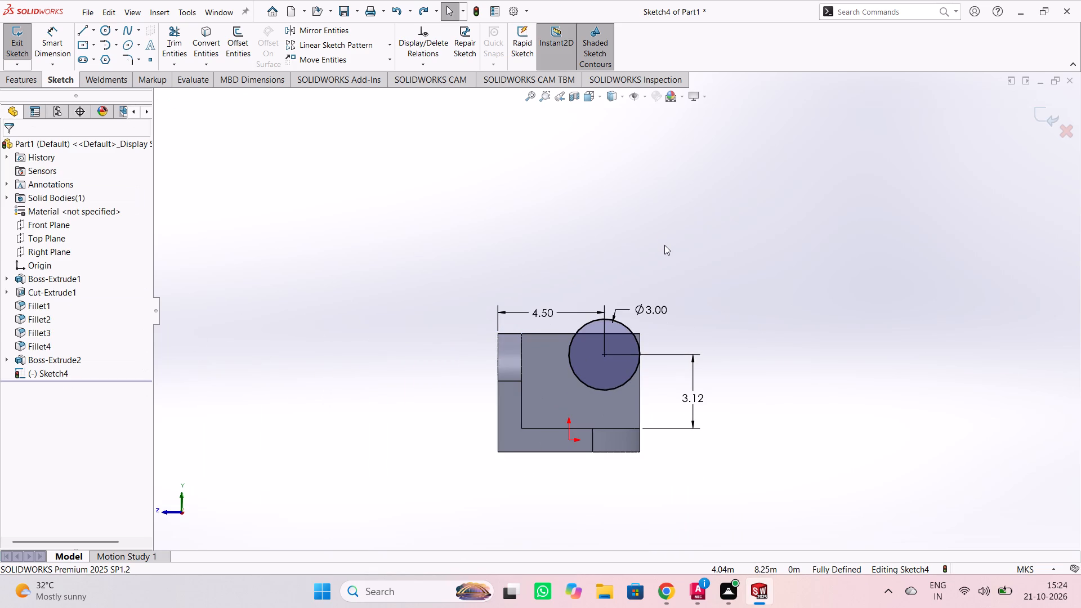
key(ctrl+z)
key(ctrl+z)
key(ctrl+z)
key(ctrl+z)
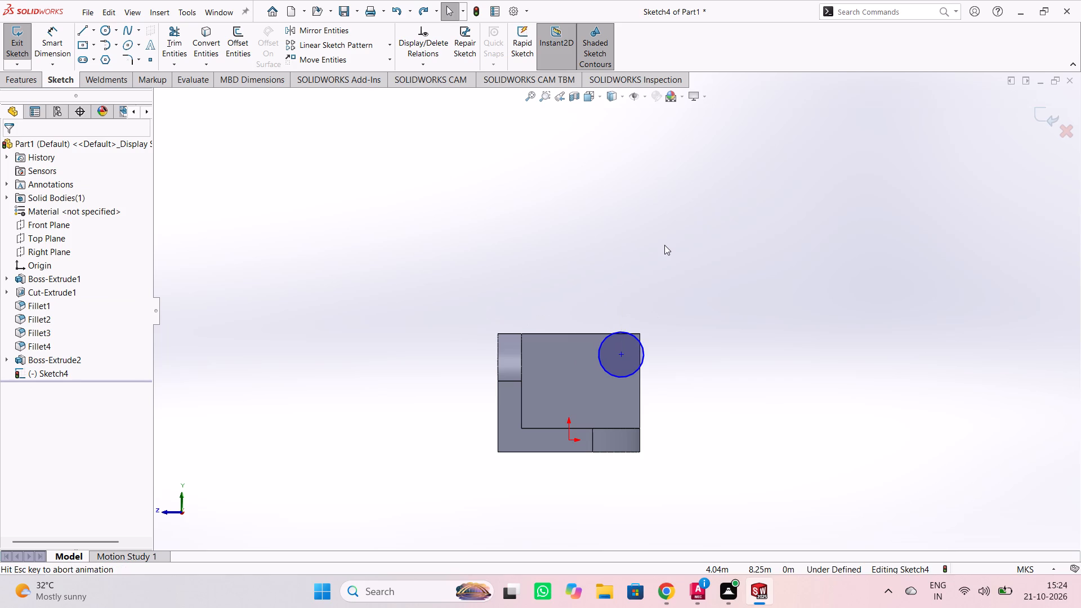
key(ctrl+z)
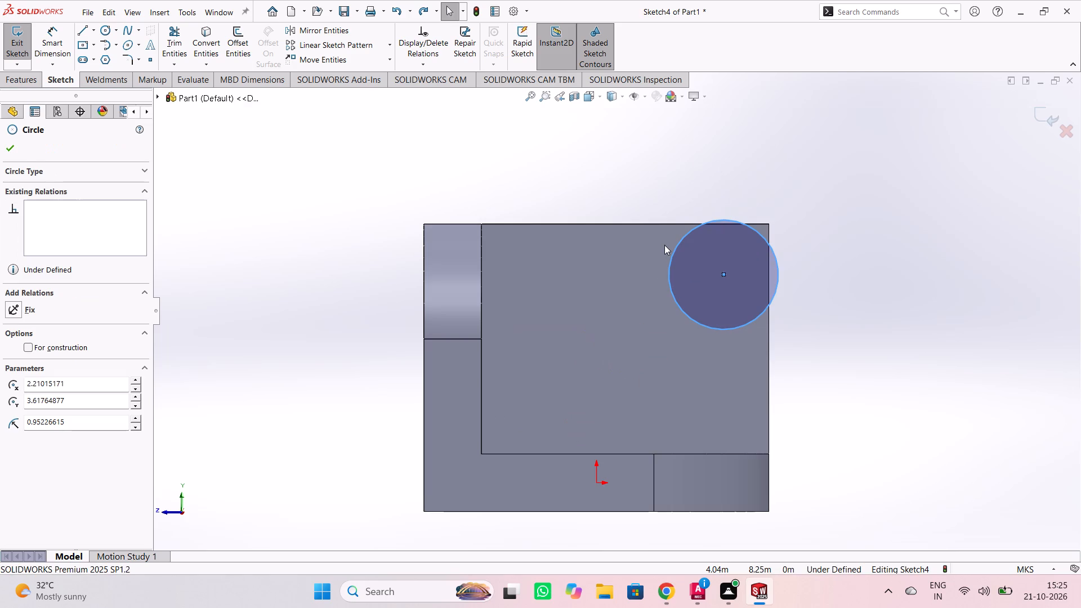
key(ctrl+z)
middle_drag(808, 194, 808, 196)
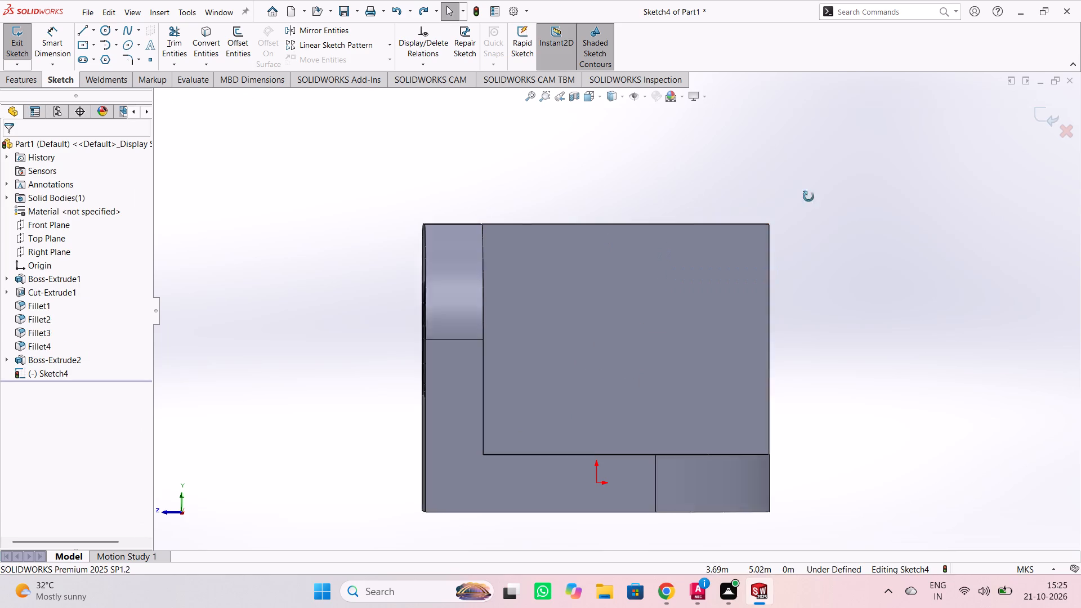
middle_drag(808, 196, 767, 284)
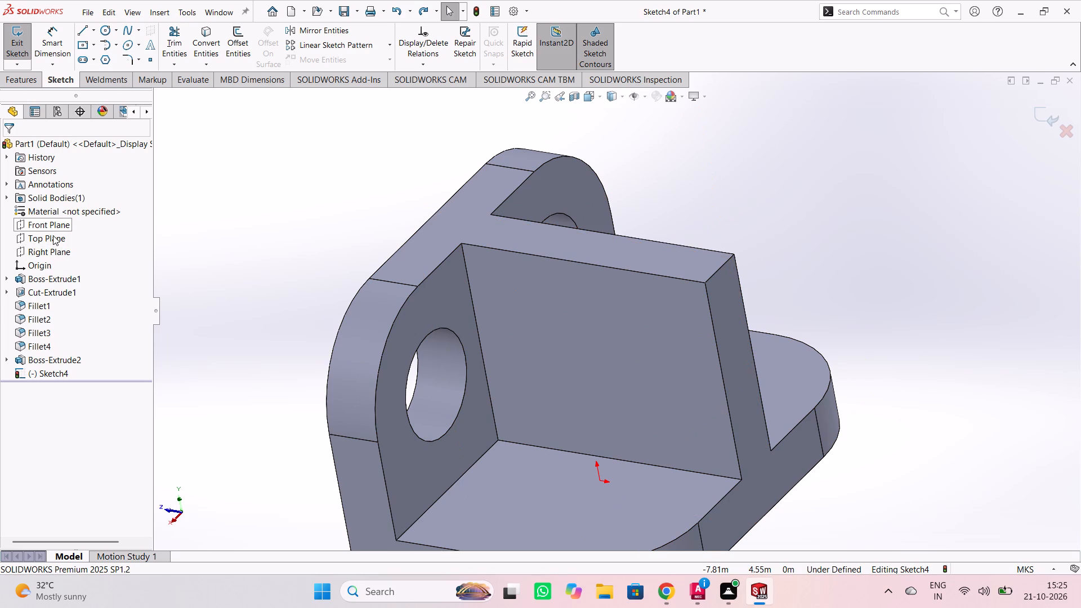
click(55, 252)
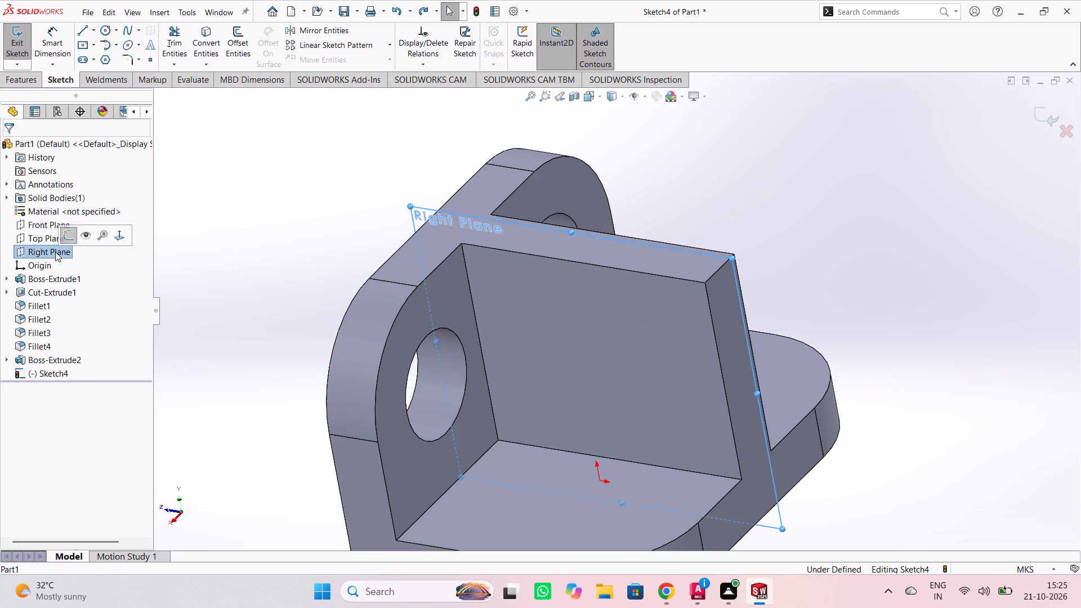
click(68, 236)
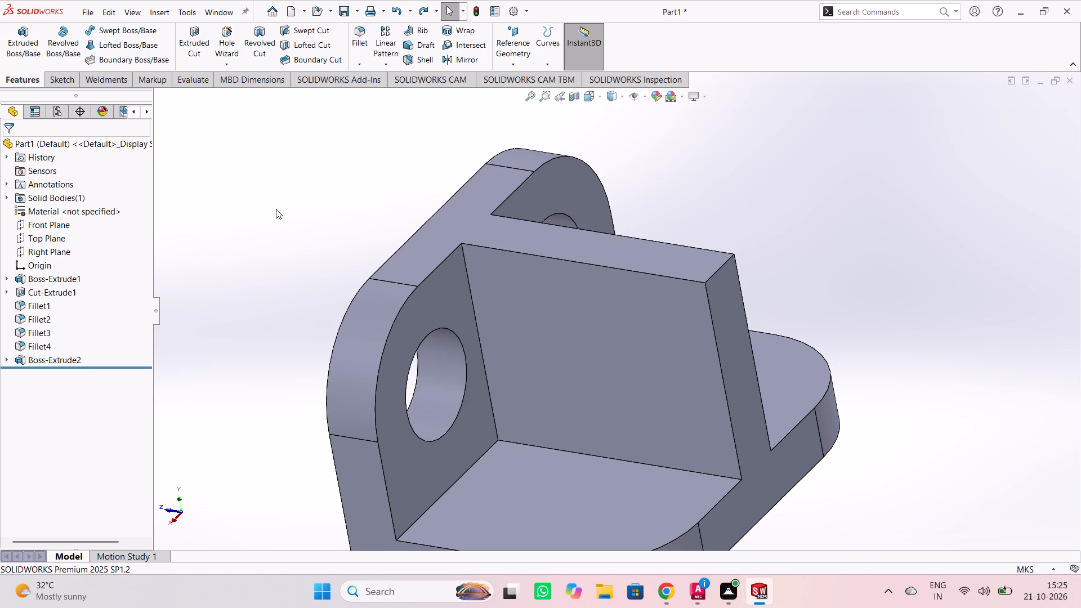
Start a new sketch on the Right Plane and draw a circle of about 1.3 m radius near the web's free upper corner.
key(ctrl+8)
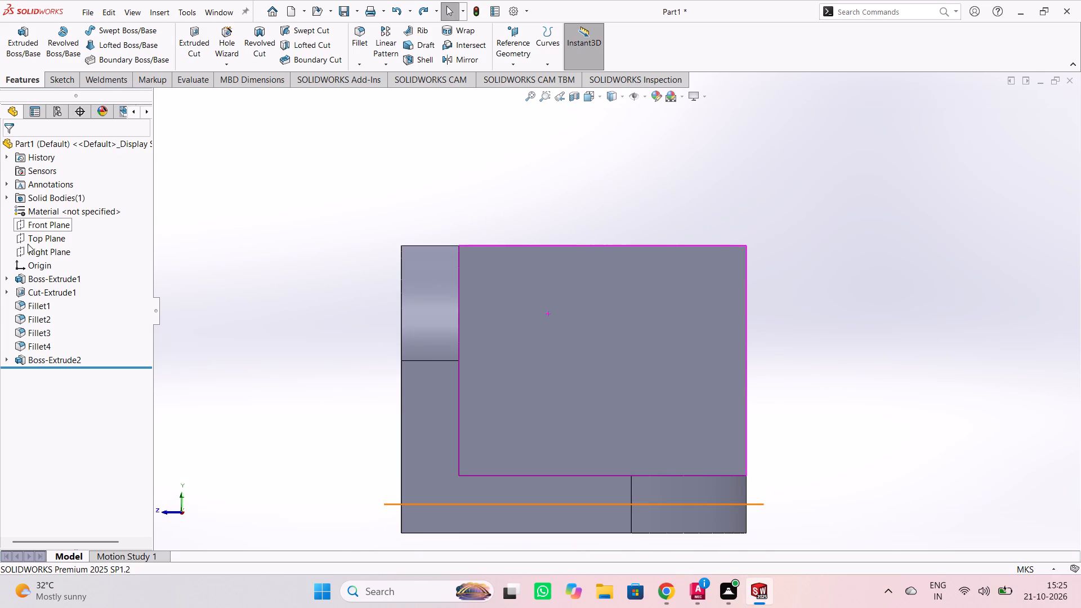
click(42, 246)
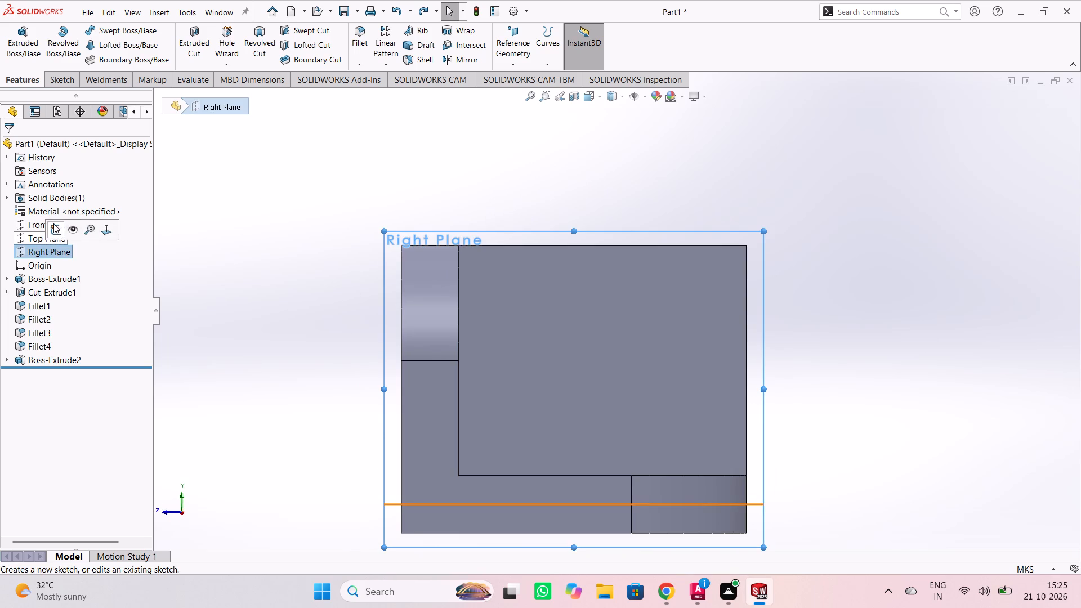
click(53, 223)
click(217, 207)
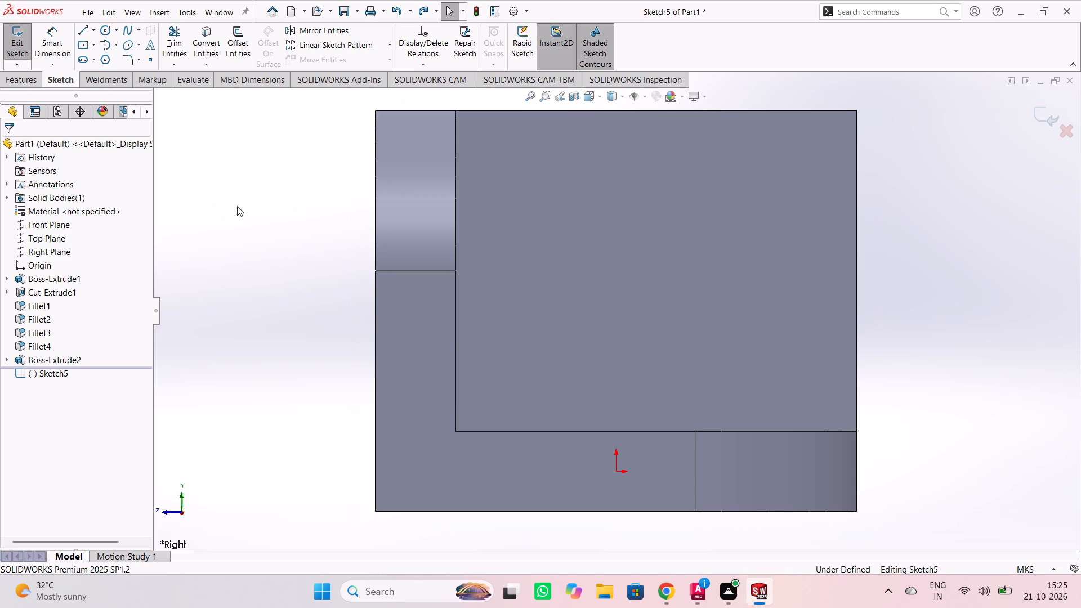
scroll(950, 179, down, 2)
scroll(937, 193, up, 3)
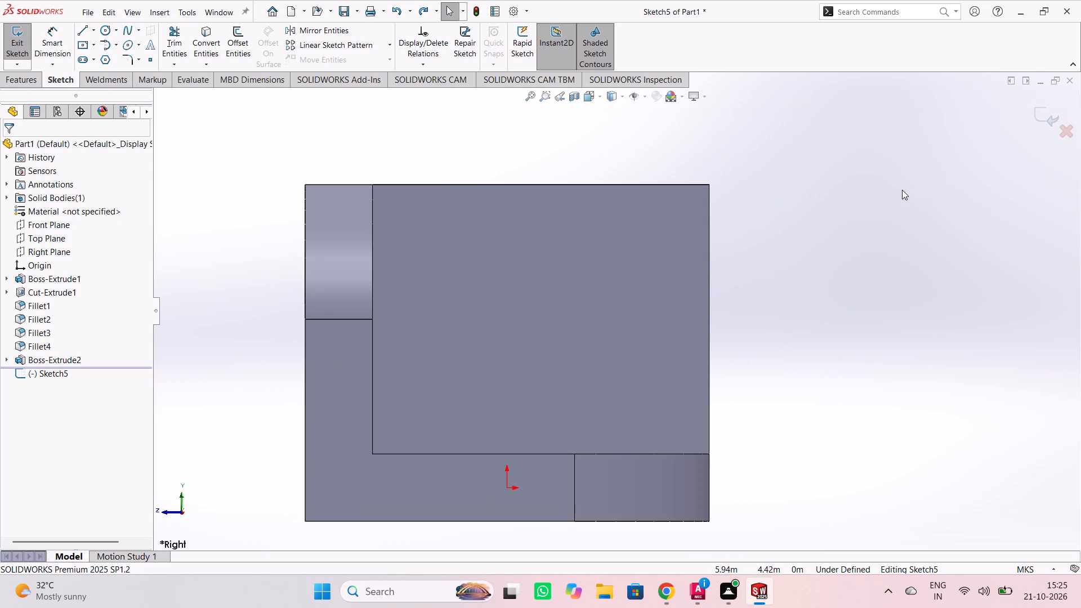
click(107, 29)
click(656, 267)
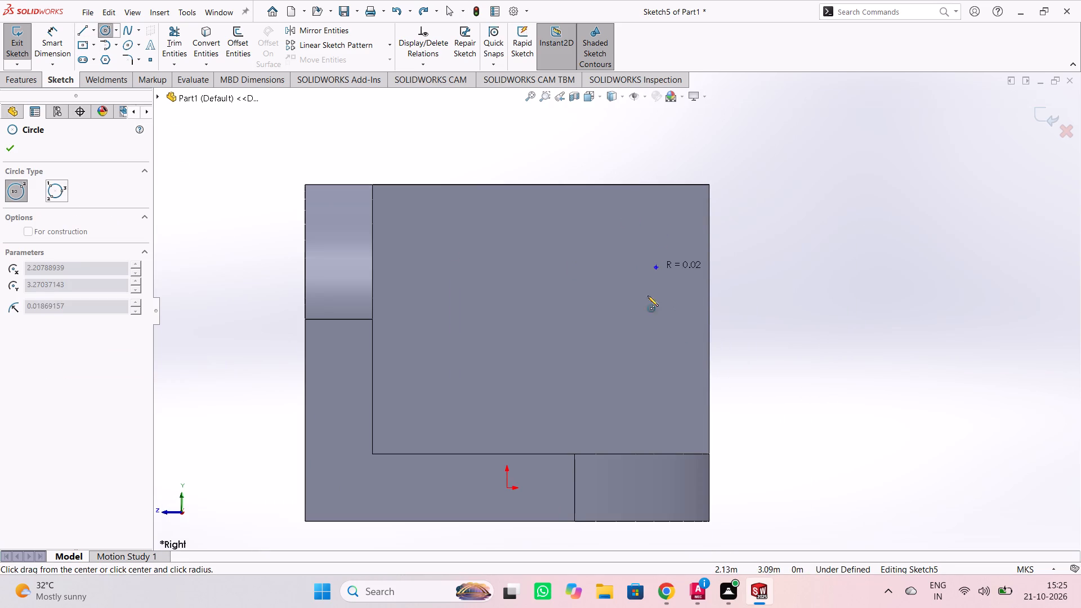
click(671, 354)
key(Escape)
Dimension the circle's diameter as 3 m.
right_click(782, 359)
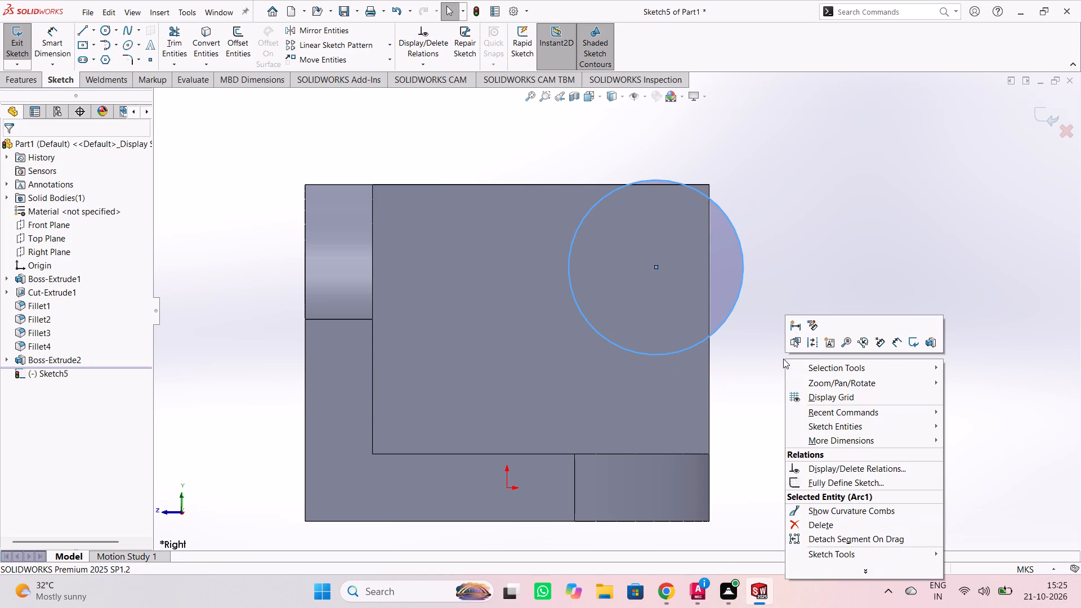
click(897, 342)
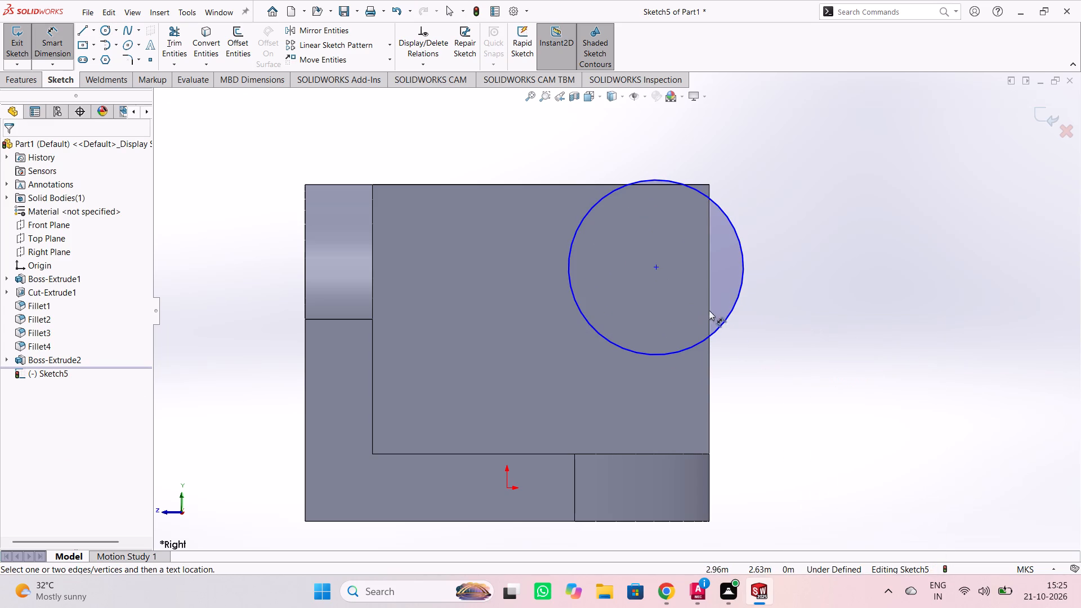
click(739, 289)
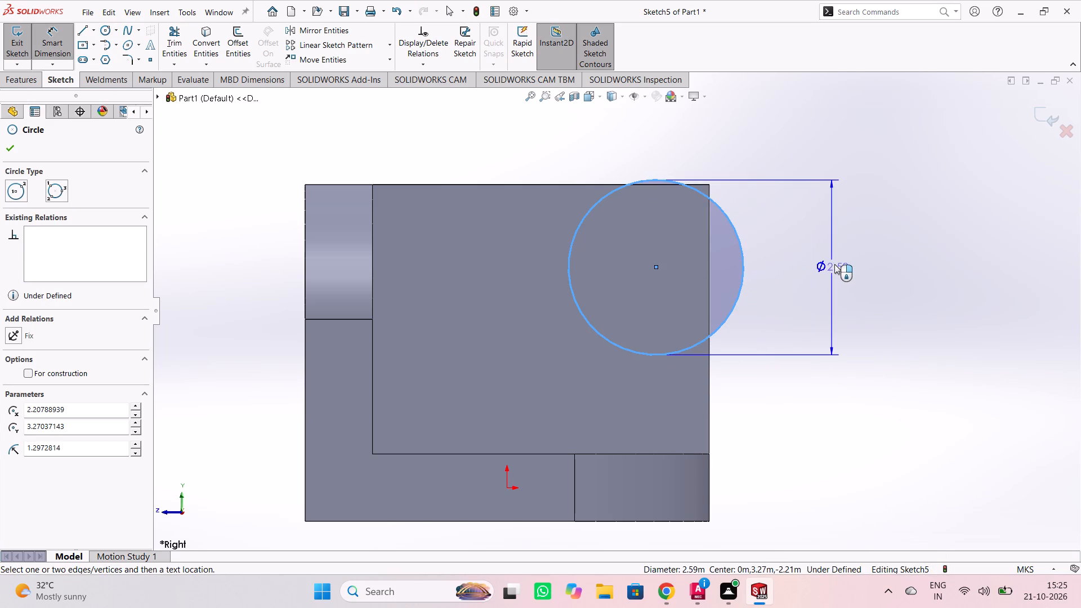
click(834, 264)
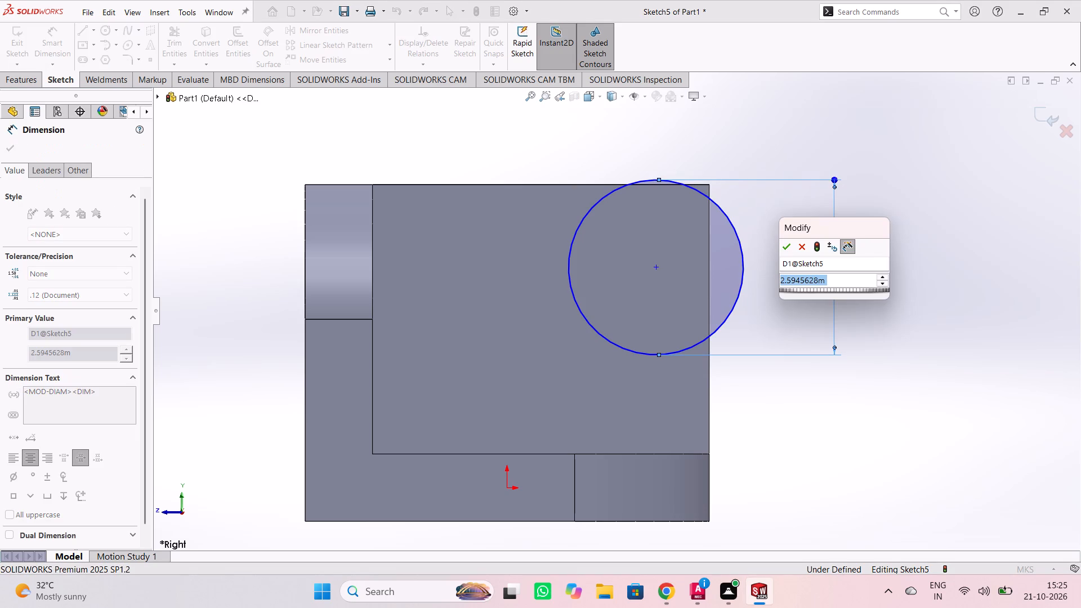
key(3)
key(Return)
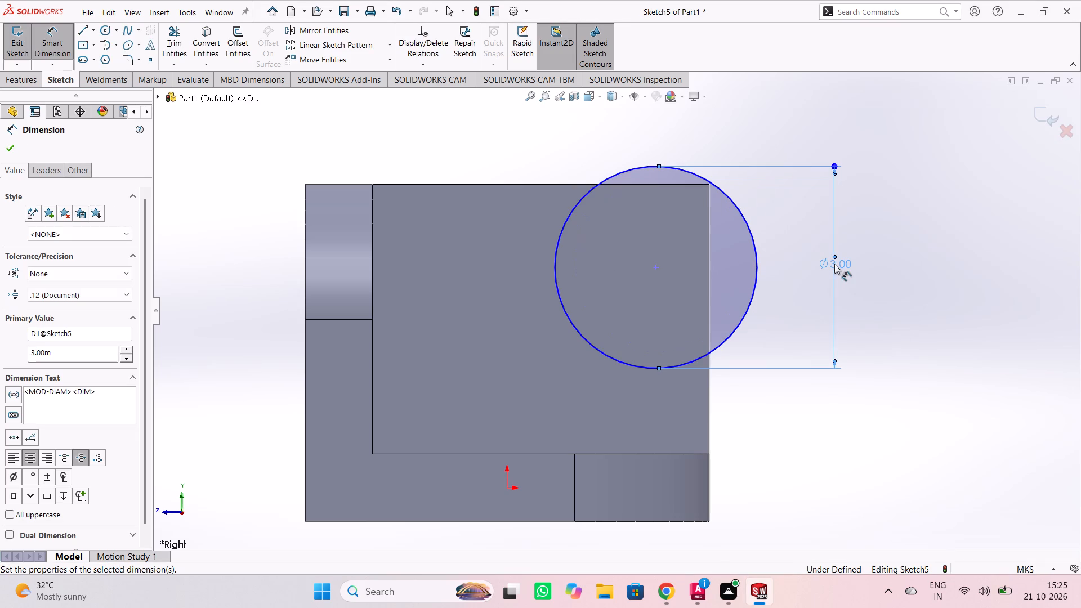
click(891, 294)
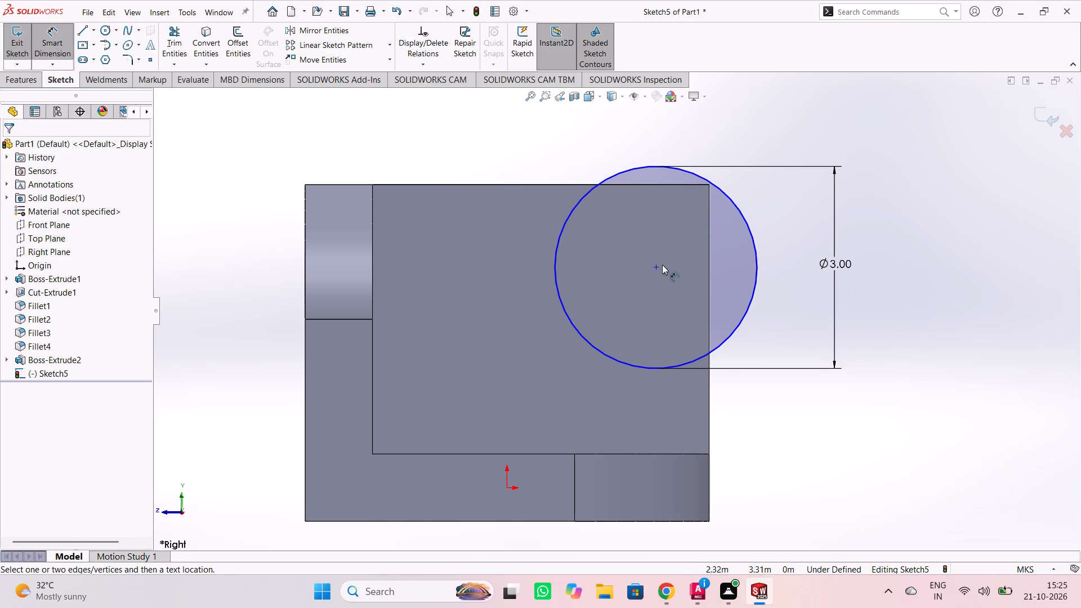
Dimension the circle's centre 3 m above the bracket's bottom edge.
click(656, 267)
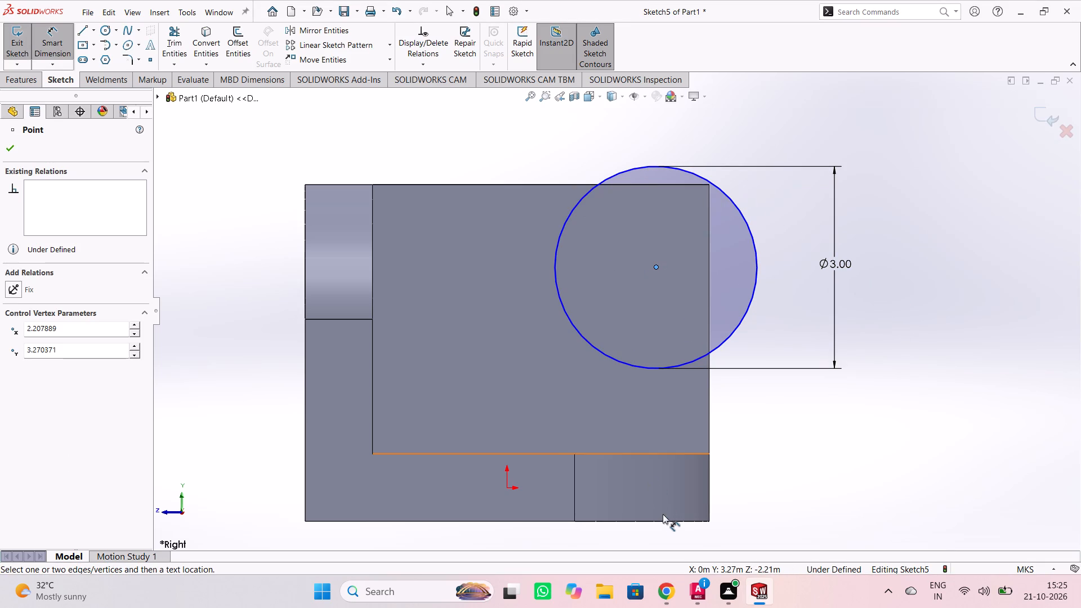
click(663, 520)
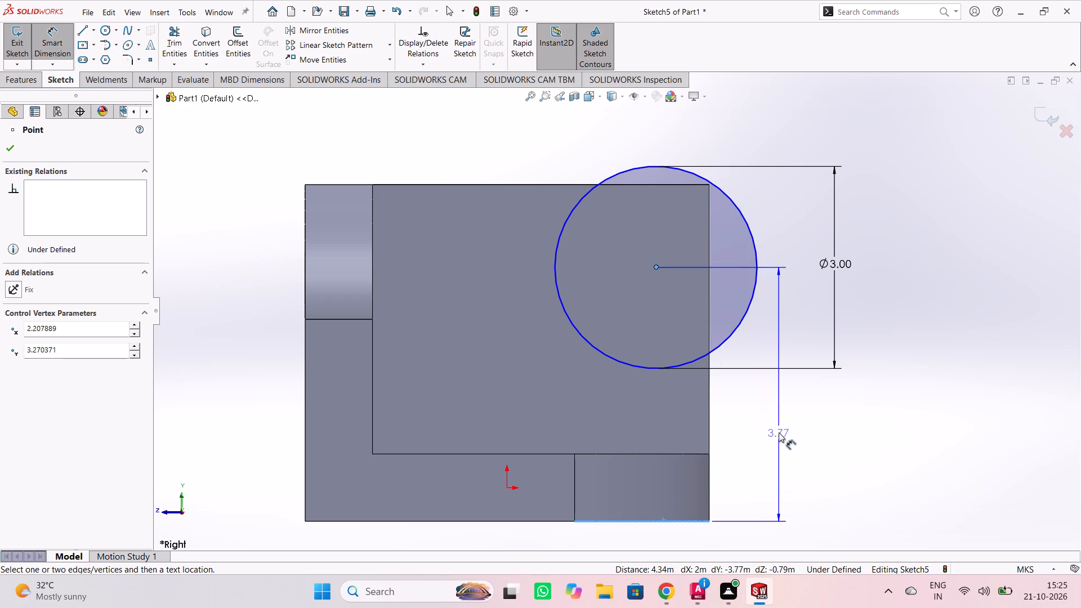
click(779, 432)
key(3)
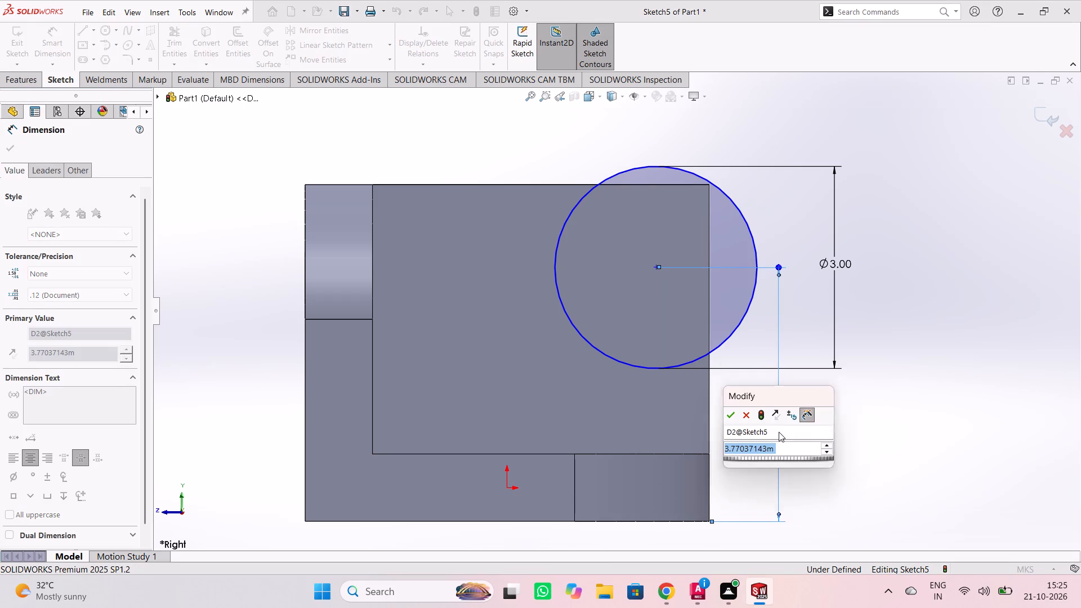
key(Return)
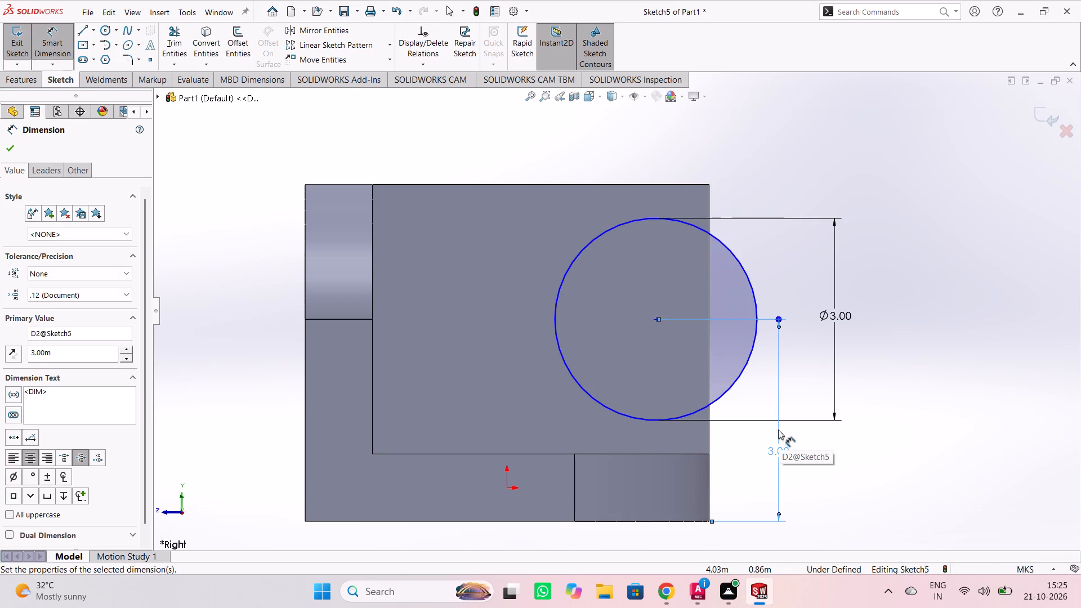
click(891, 479)
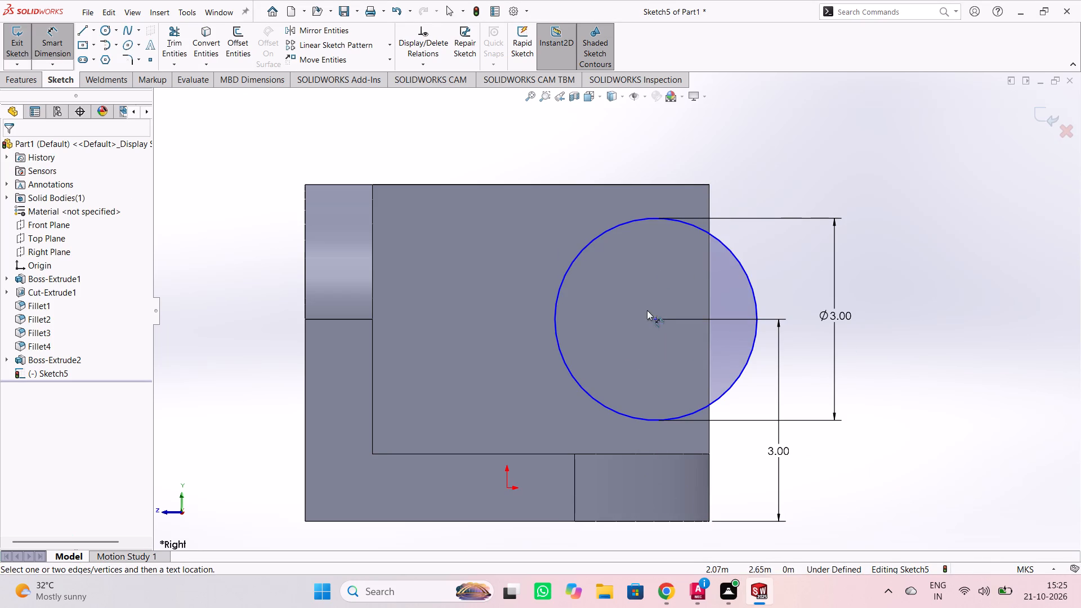
Dimension the circle's centre 4.5 m from the outer edge of the bracket's vertical flange.
click(655, 320)
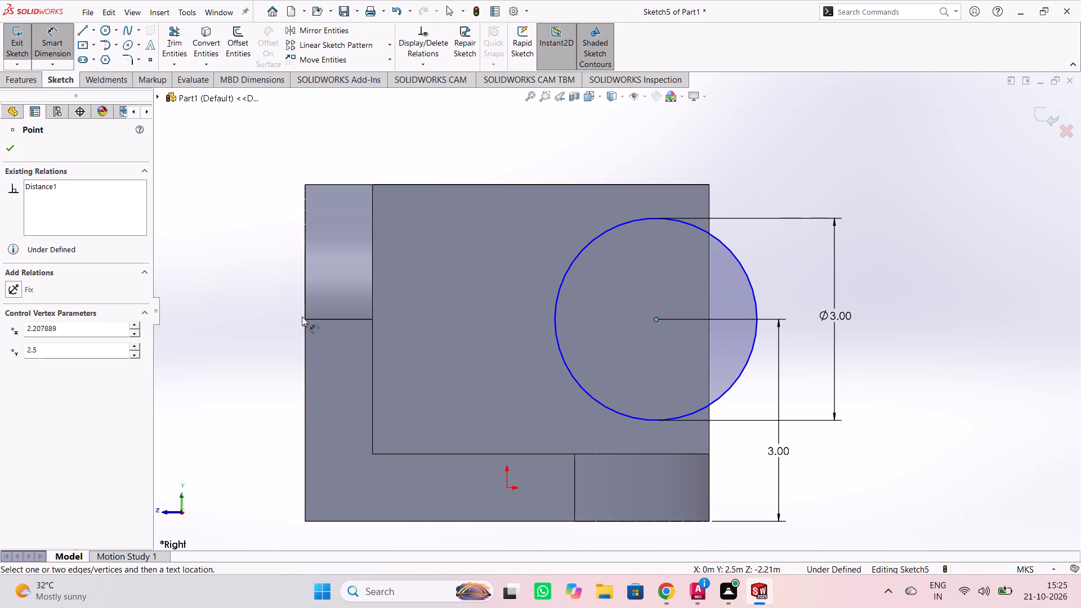
click(303, 336)
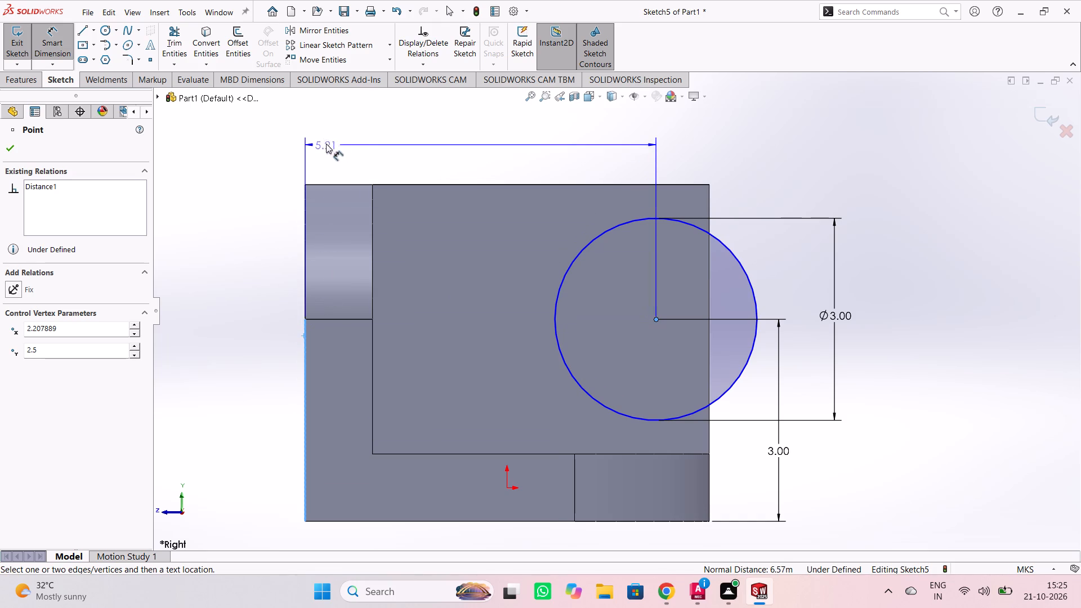
click(419, 148)
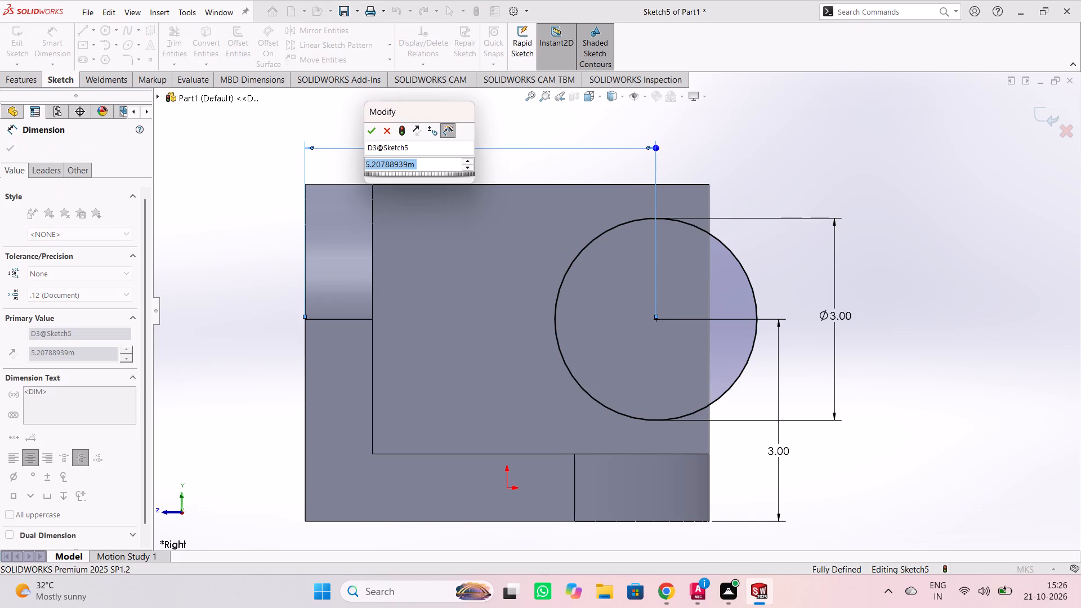
text(4.5)
key(Return)
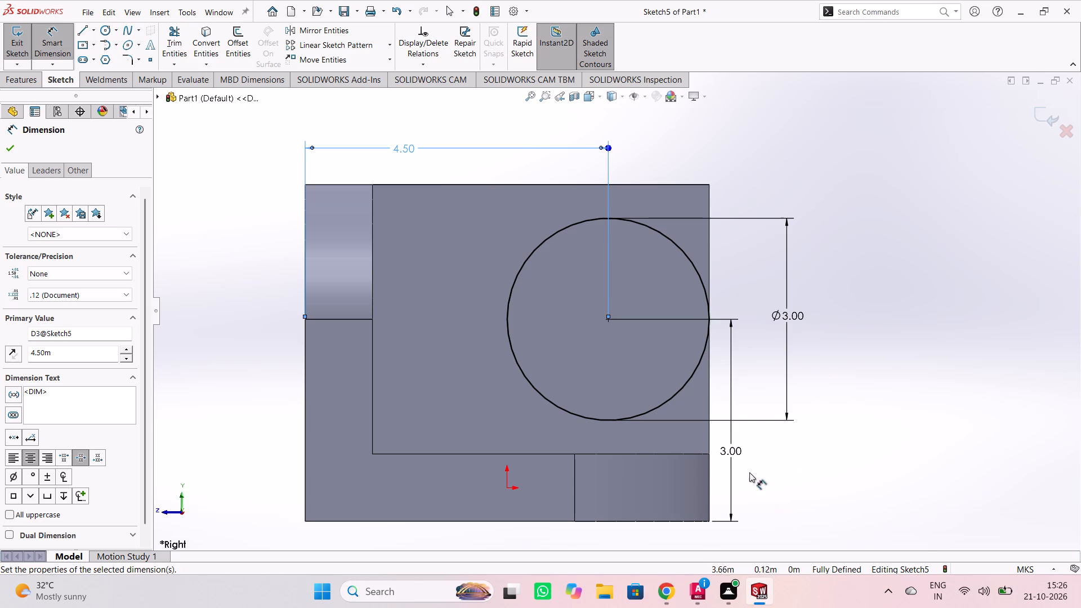
Set the circle centre's height above the bracket's bottom edge to 3.5 m.
double_click(736, 448)
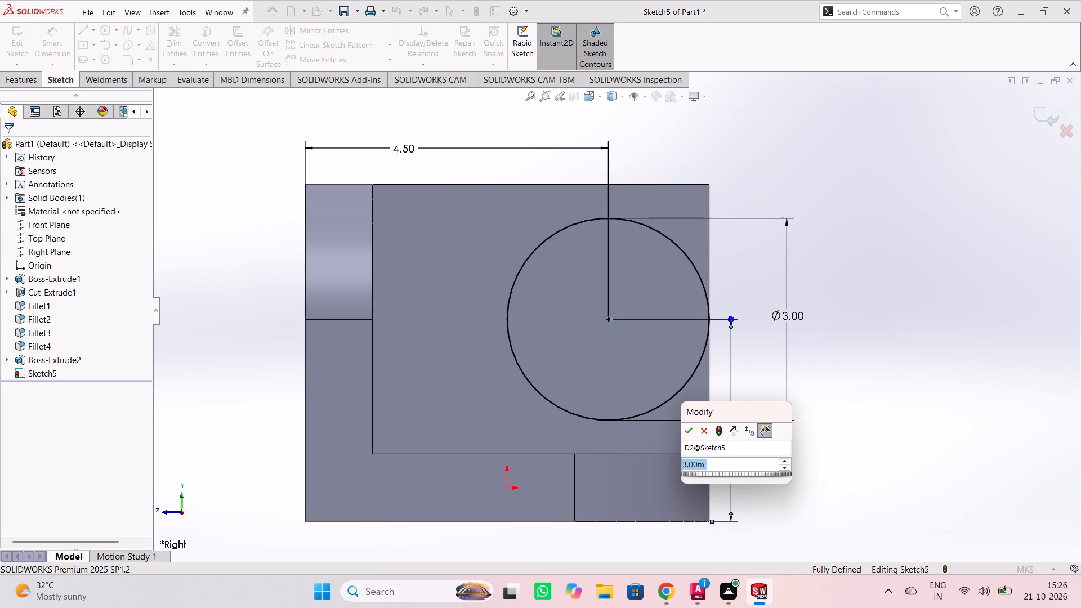
text(3.5)
key(Return)
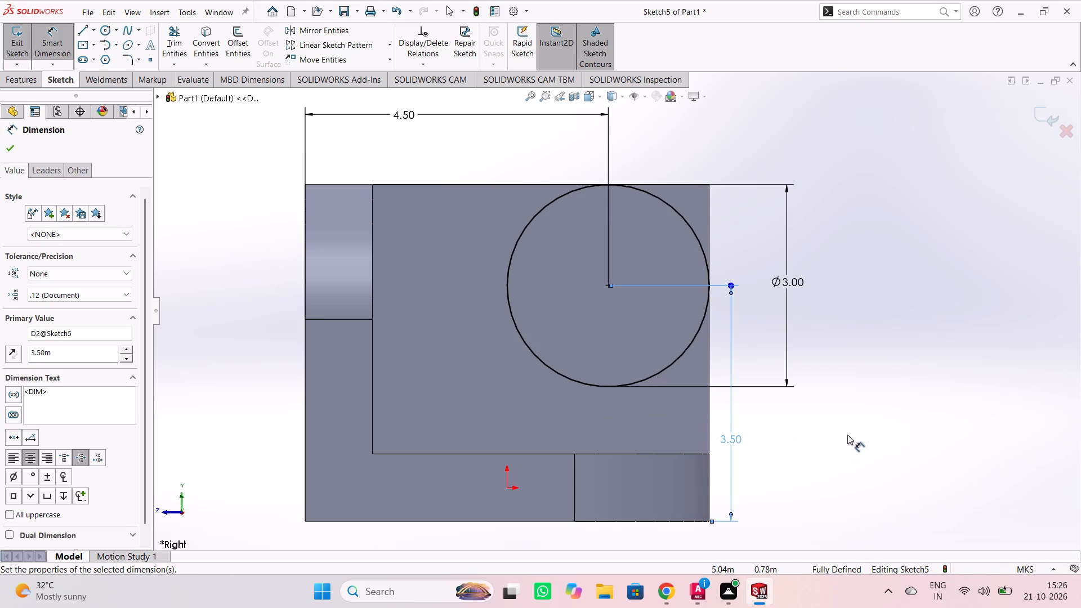
click(860, 426)
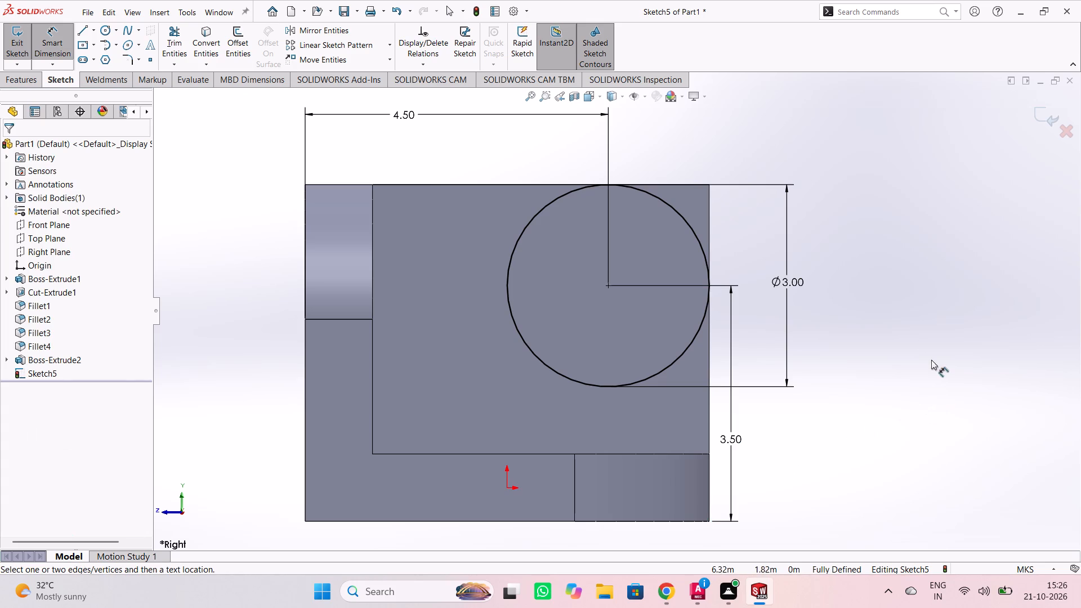
Extrude the 3 m circle sketch as a boss 2 m deep, Mid Plane, merged with the bracket's web.
click(10, 57)
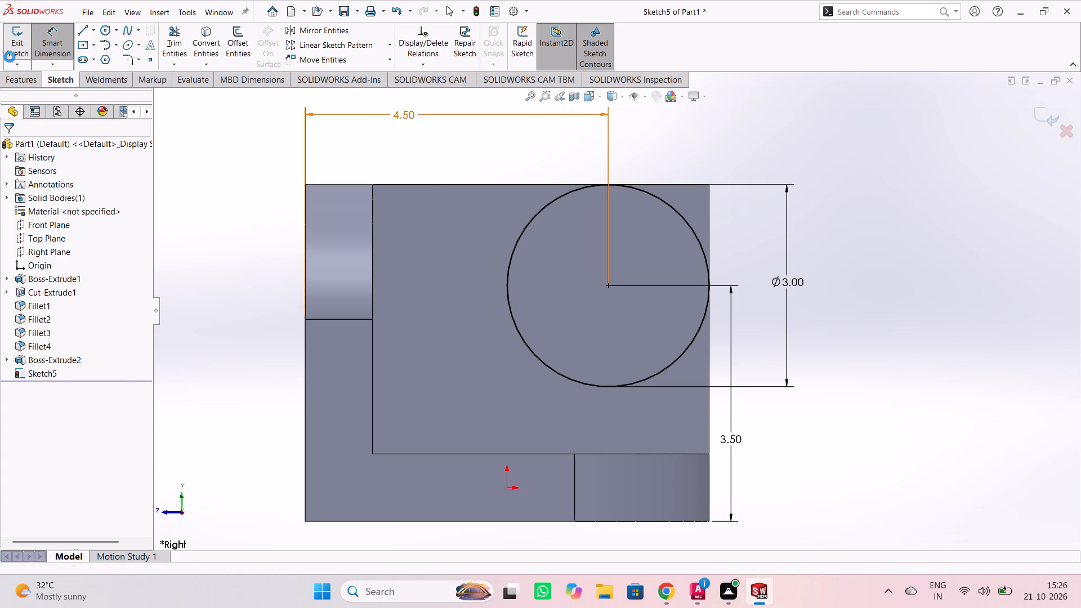
click(17, 37)
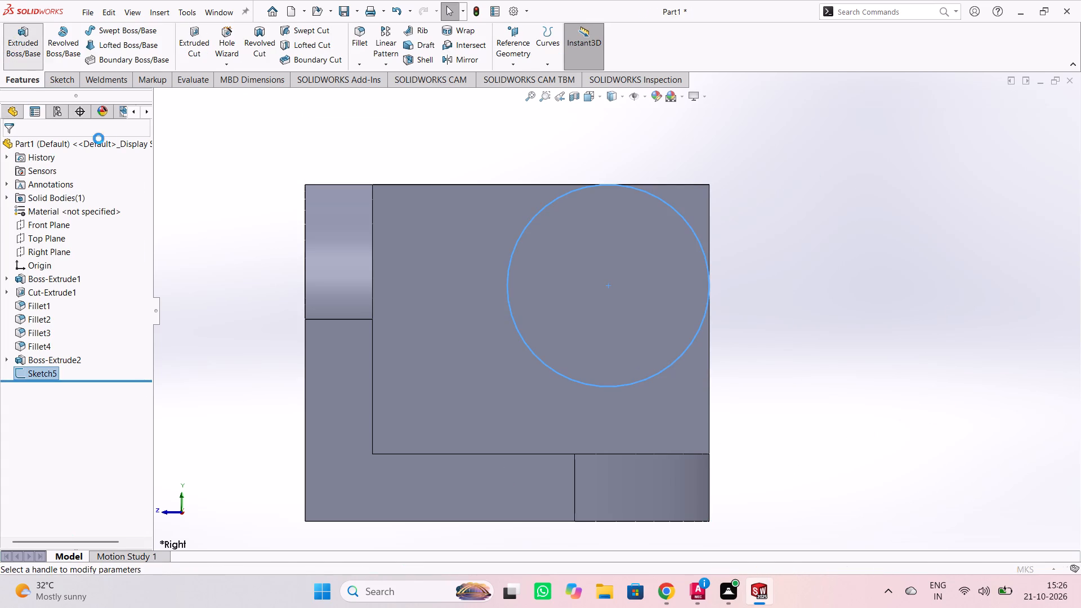
scroll(209, 166, up, 1)
middle_drag(210, 168, 266, 285)
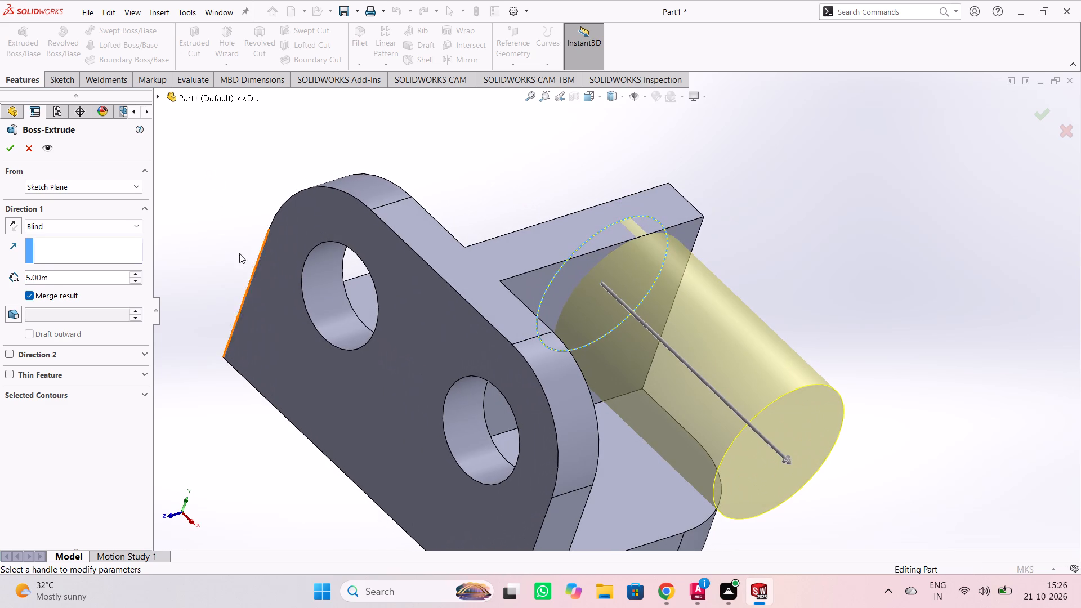
click(30, 231)
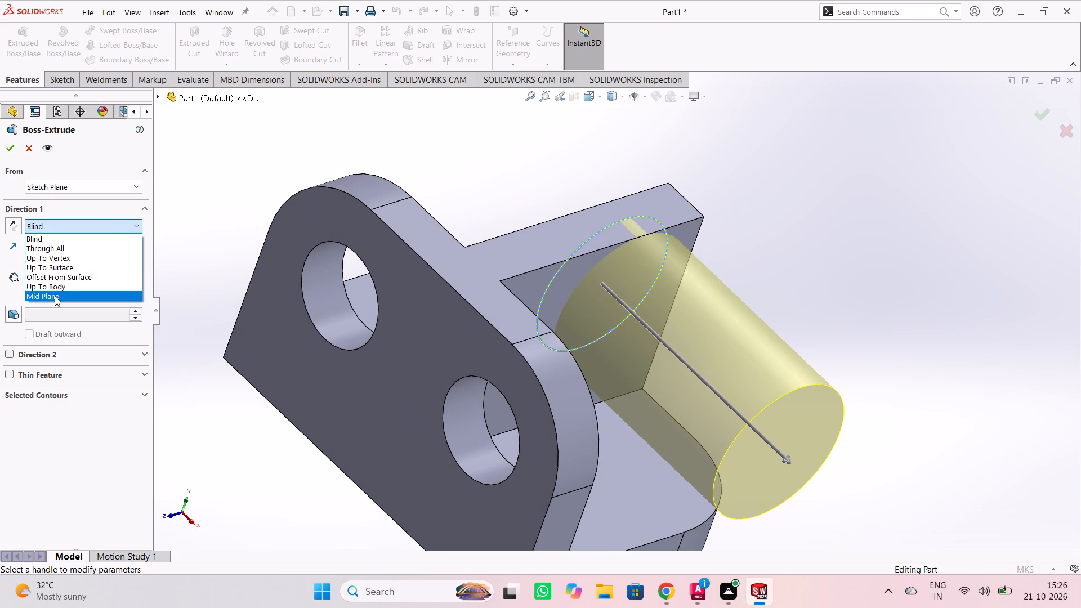
click(55, 296)
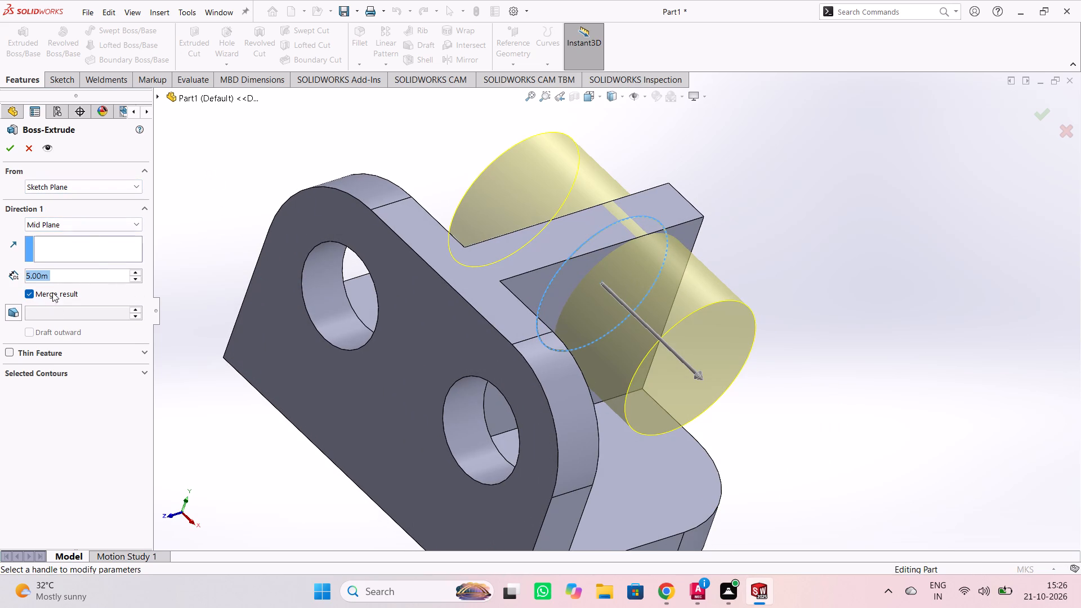
double_click(57, 274)
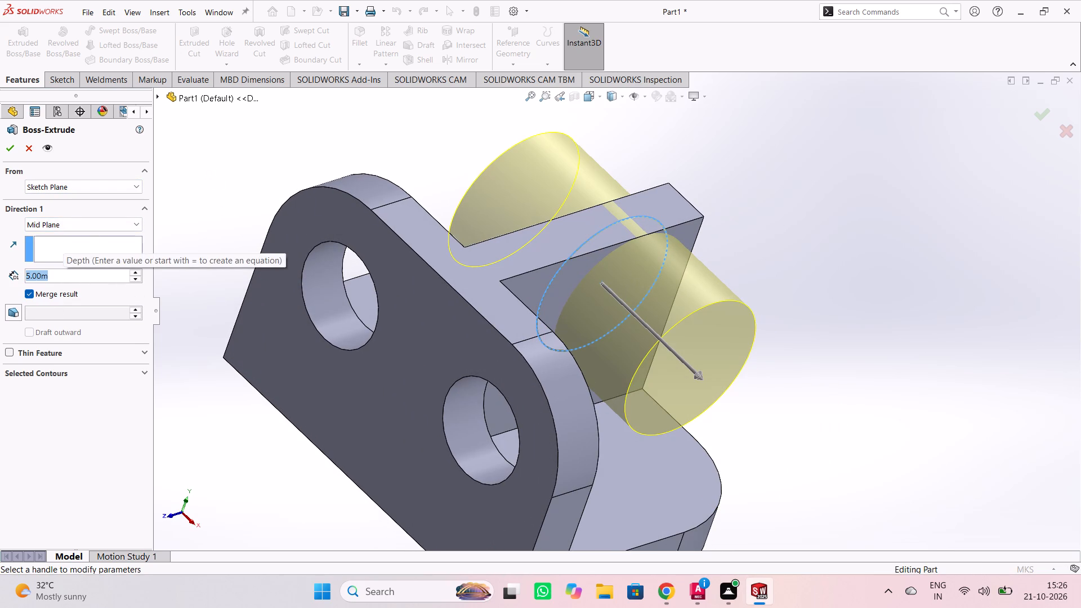
key(2)
key(Return)
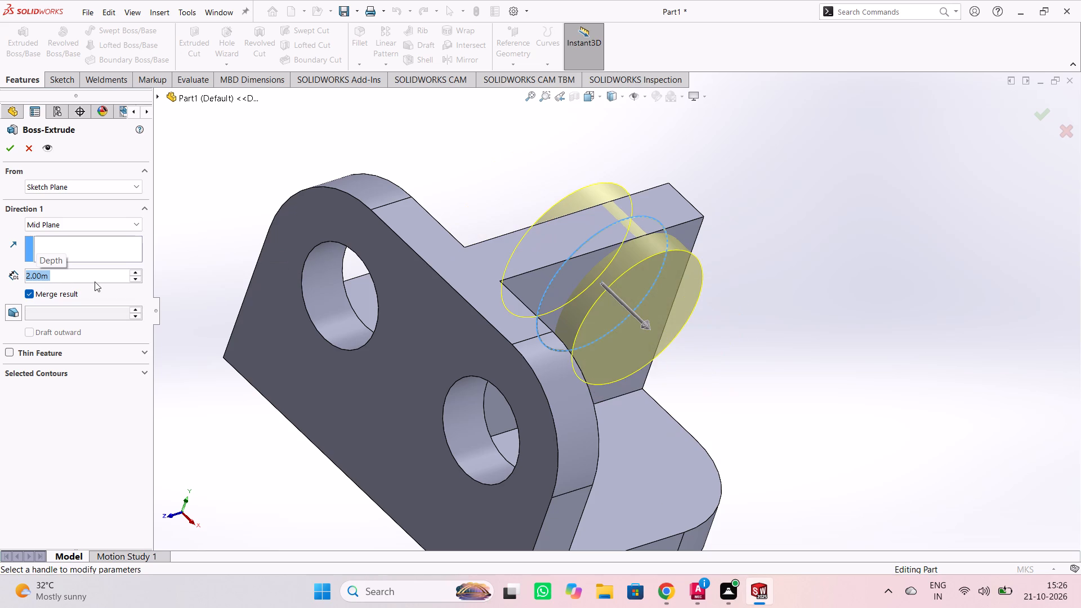
click(5, 145)
click(823, 243)
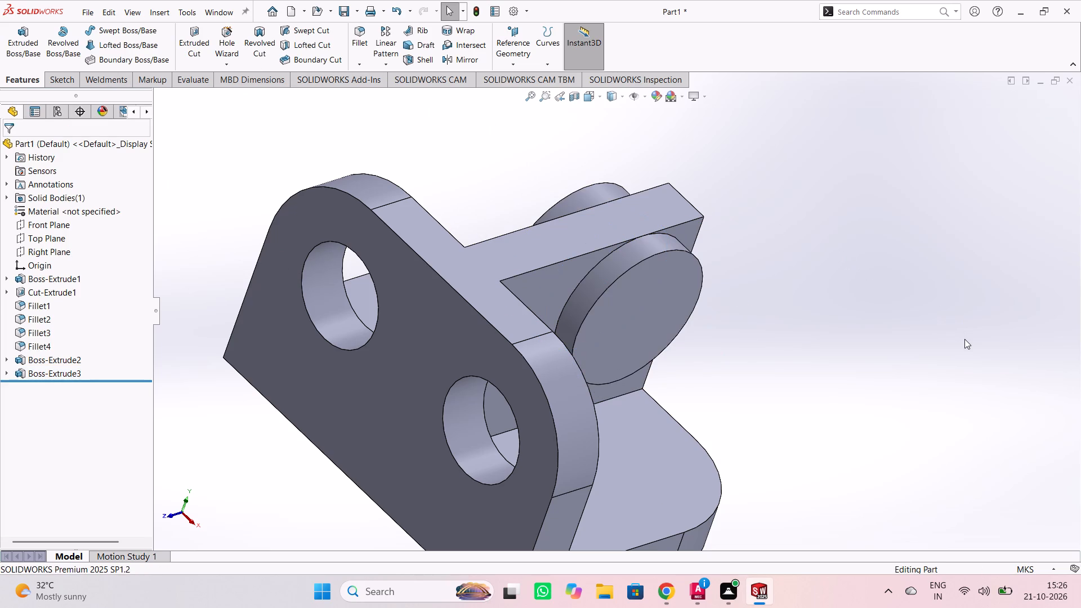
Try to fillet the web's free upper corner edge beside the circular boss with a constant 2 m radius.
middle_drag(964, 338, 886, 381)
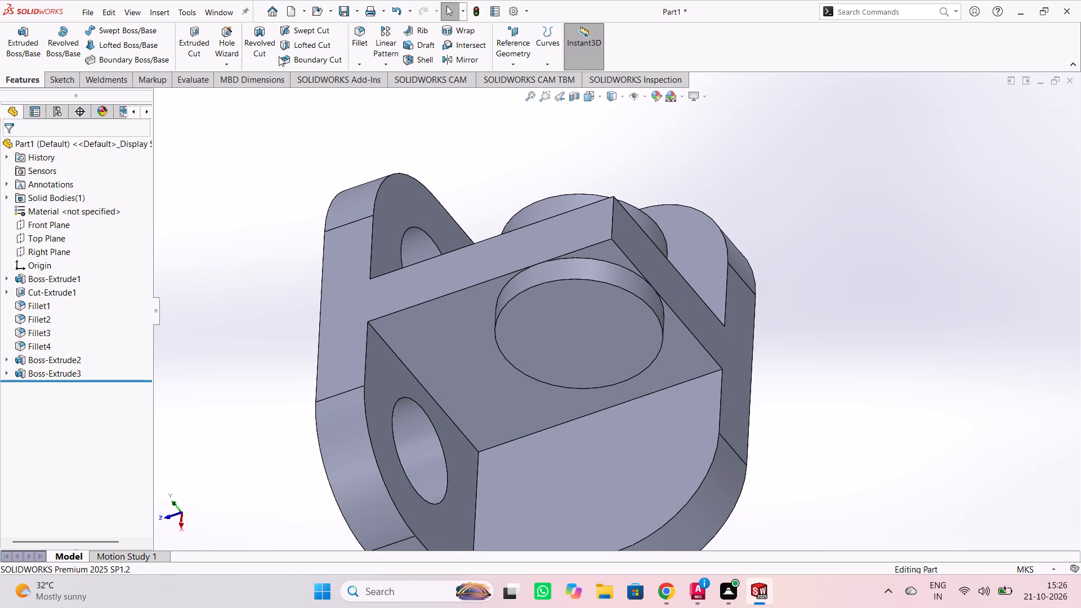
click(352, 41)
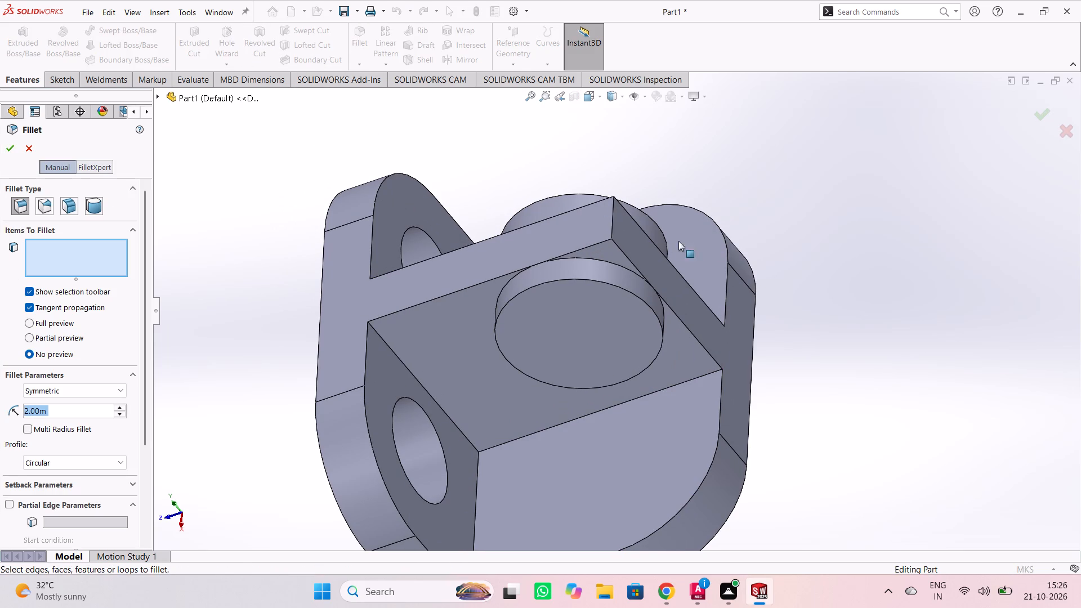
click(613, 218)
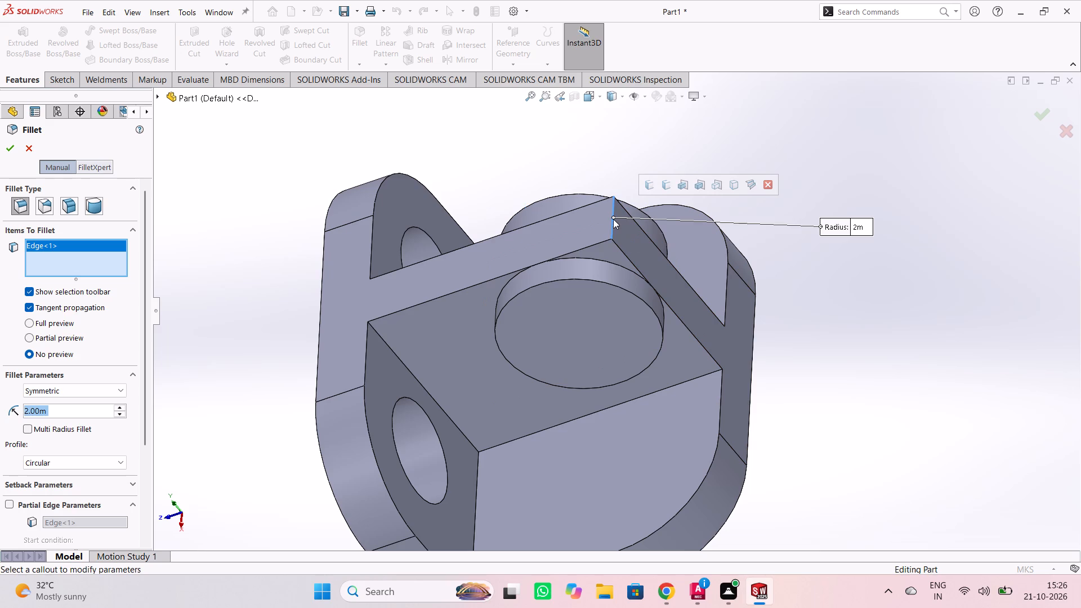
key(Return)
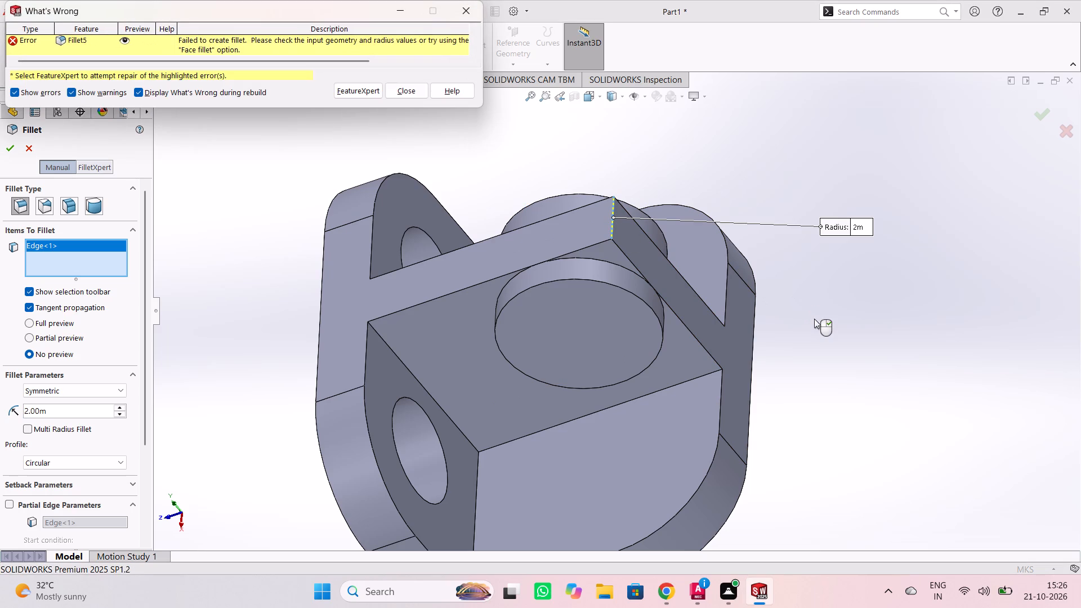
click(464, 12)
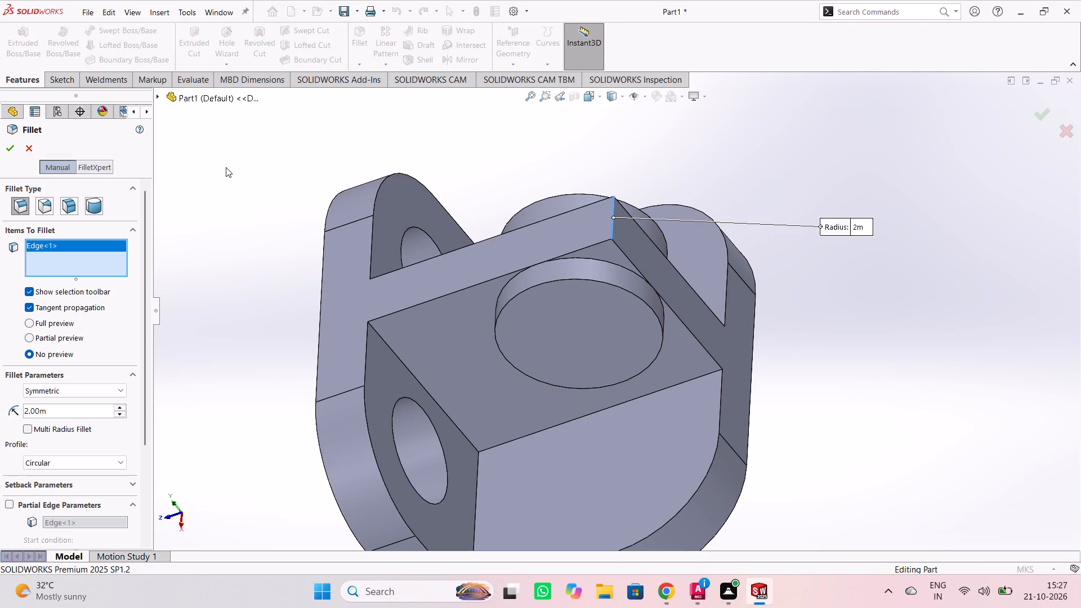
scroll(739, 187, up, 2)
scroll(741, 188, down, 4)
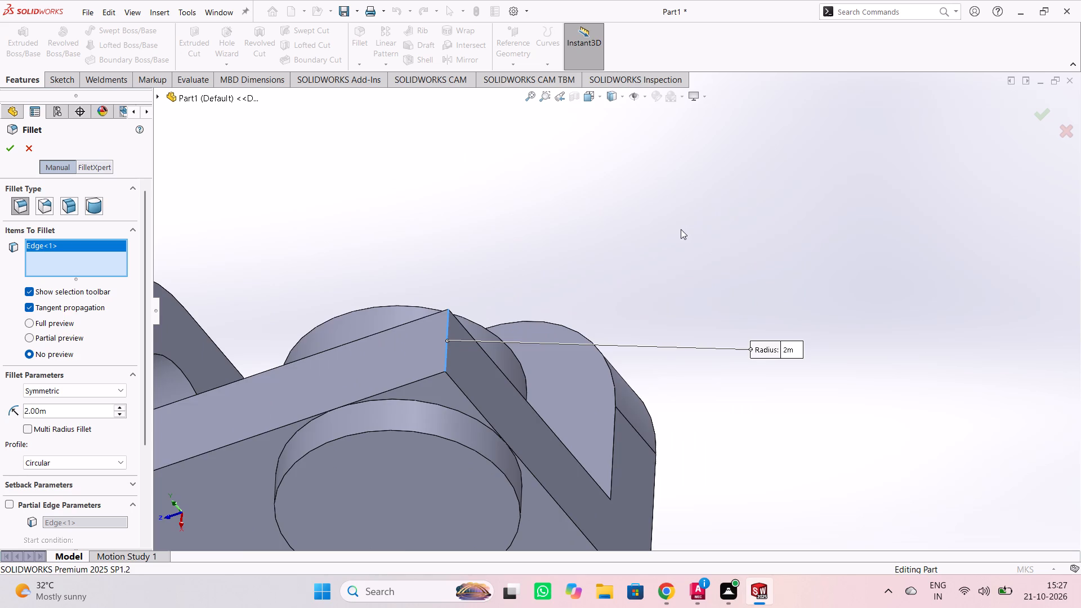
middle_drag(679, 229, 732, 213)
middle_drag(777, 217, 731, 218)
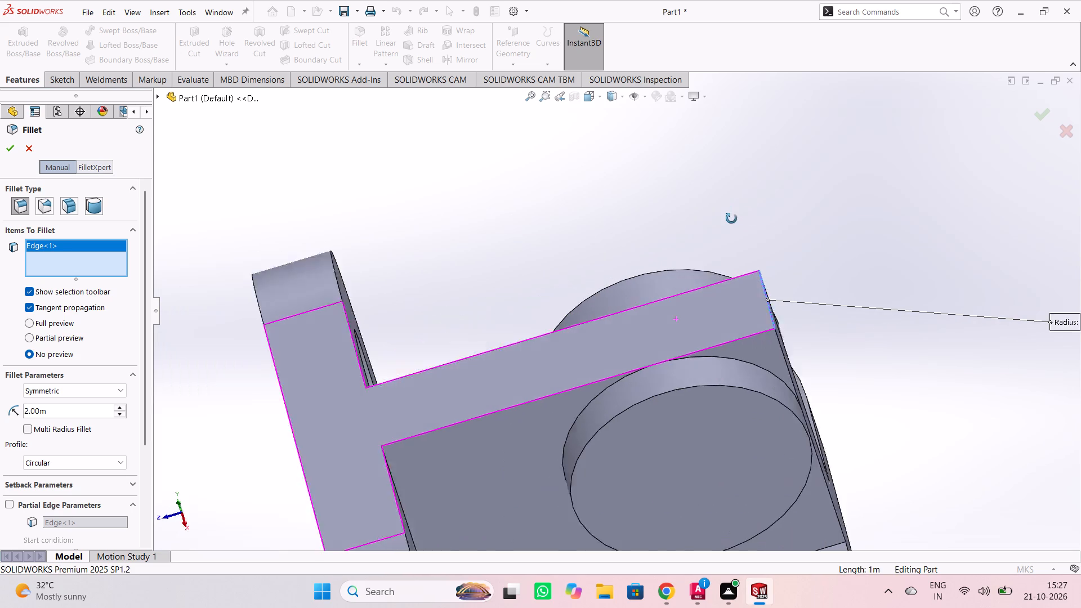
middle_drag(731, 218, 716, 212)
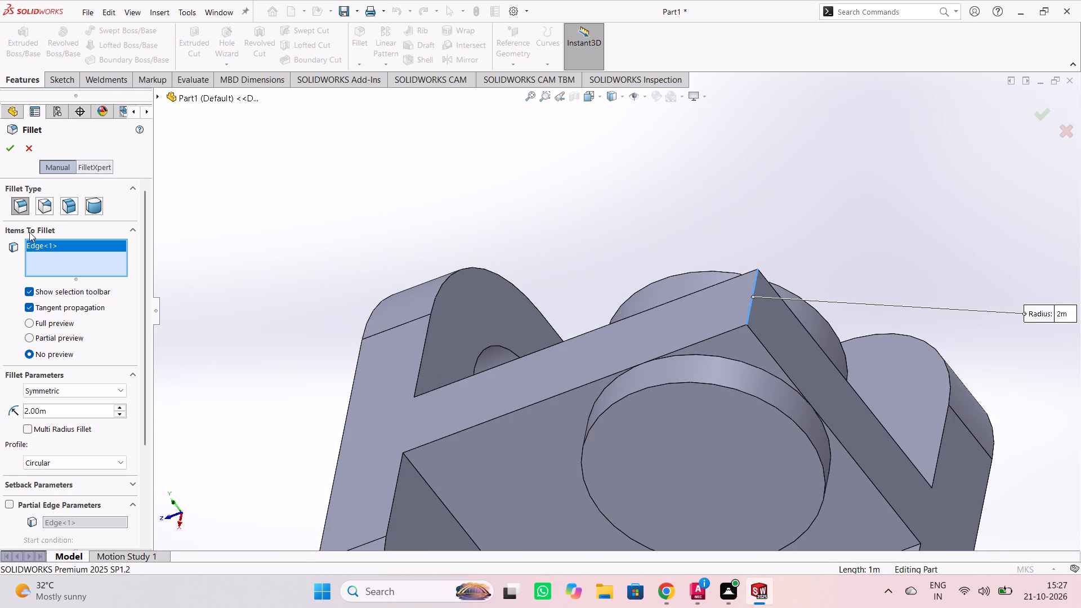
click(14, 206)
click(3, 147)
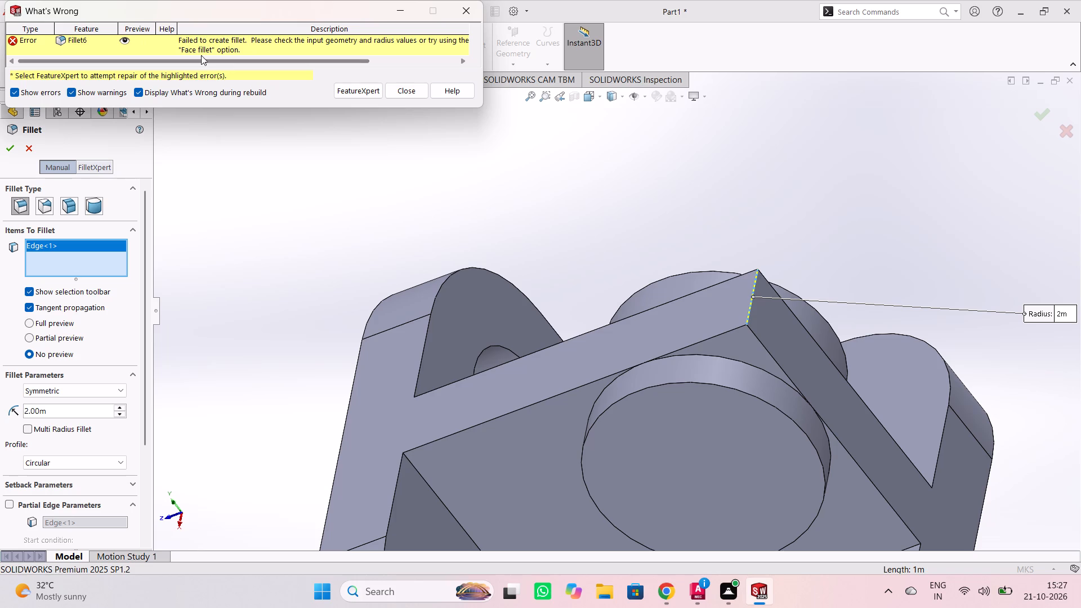
Fillet the web's free upper corner edge beside the circular boss with a 1.5 m radius.
double_click(77, 408)
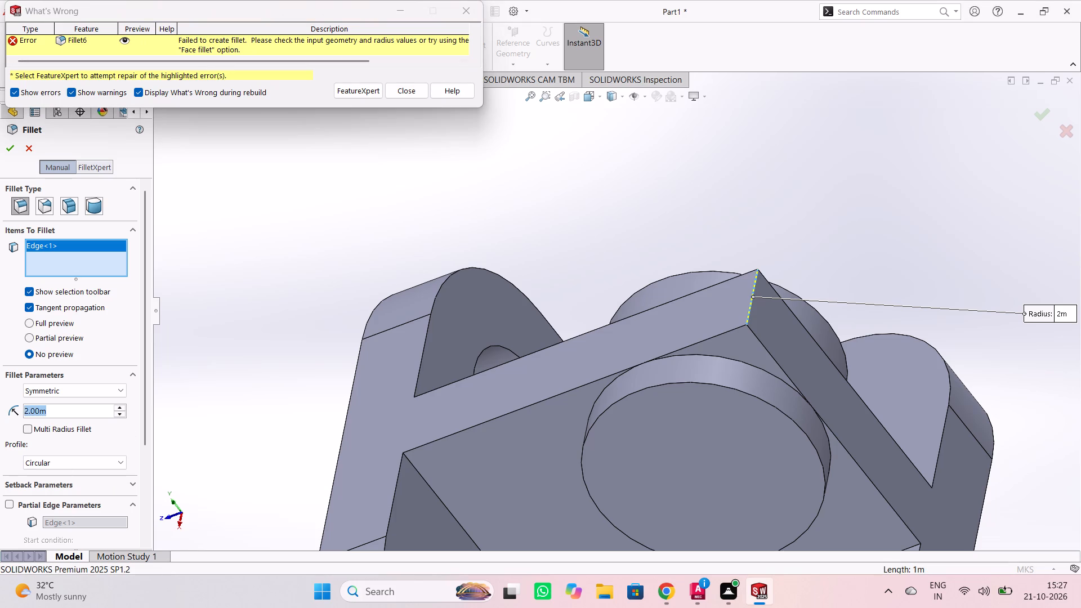
text(1.5)
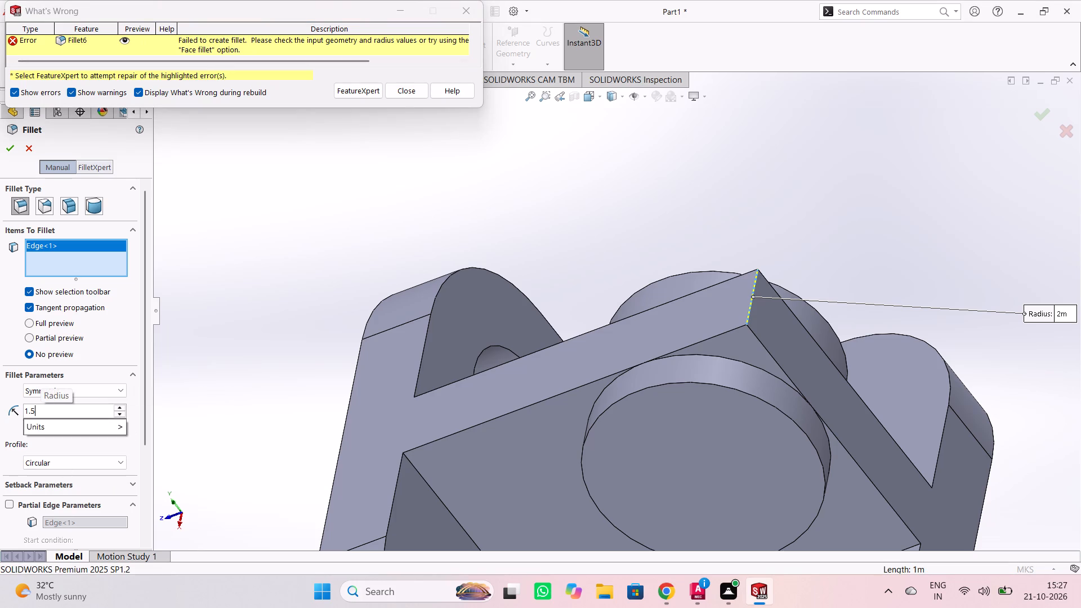
key(Return)
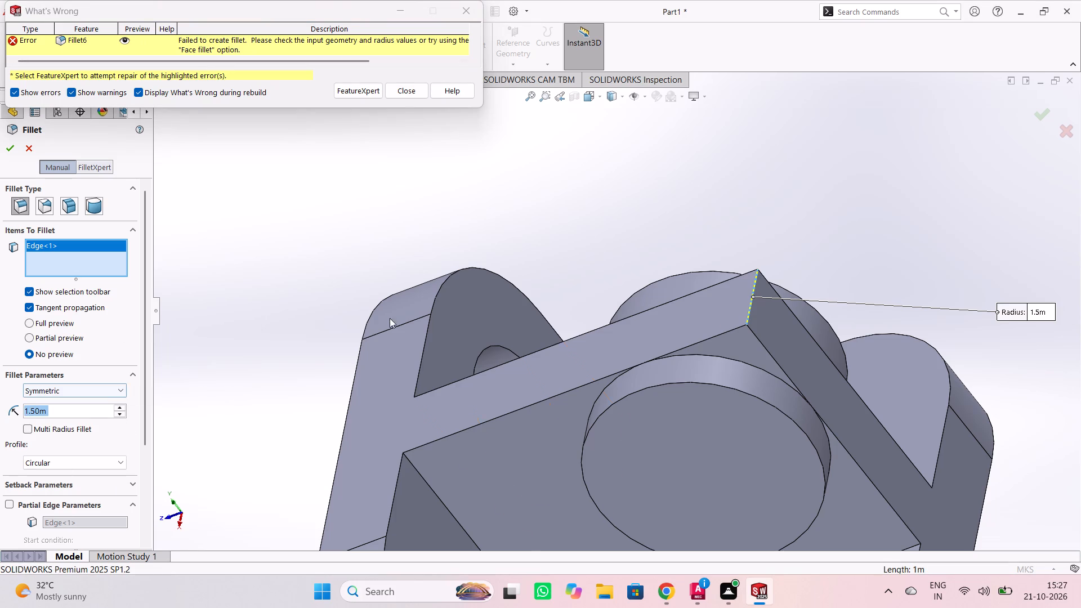
click(748, 310)
click(463, 6)
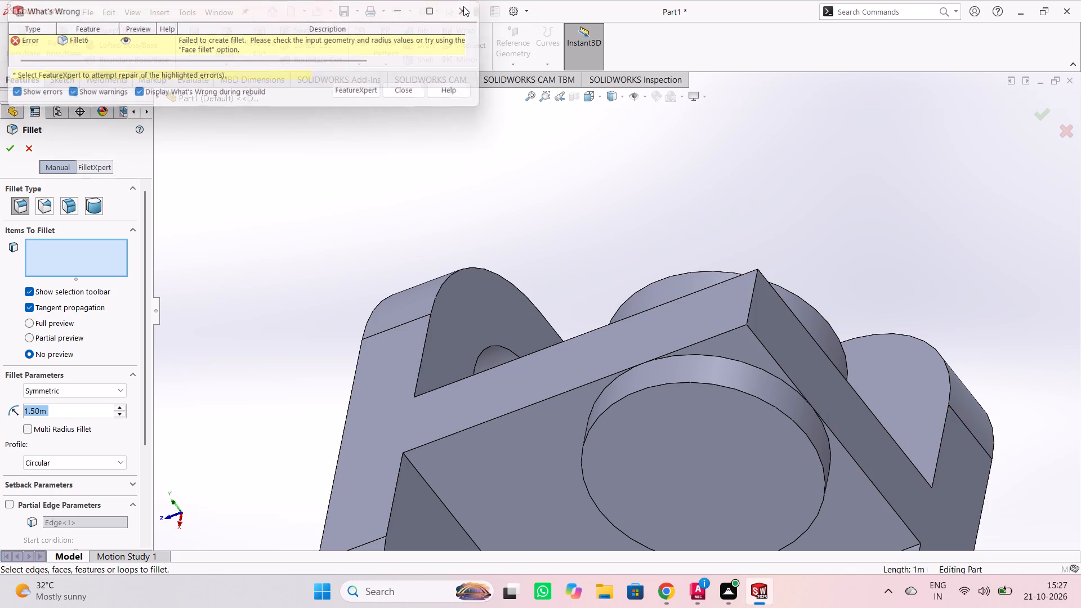
click(751, 296)
key(Return)
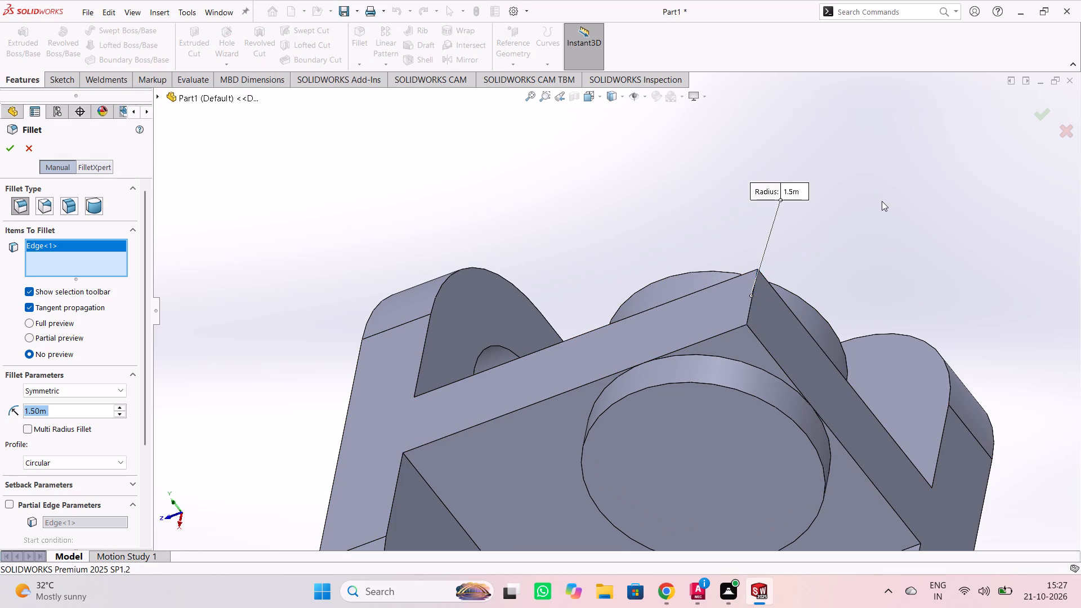
On the circular boss's end face, sketch a concentric circle with a radius of about 0.79 m.
middle_drag(678, 208, 727, 200)
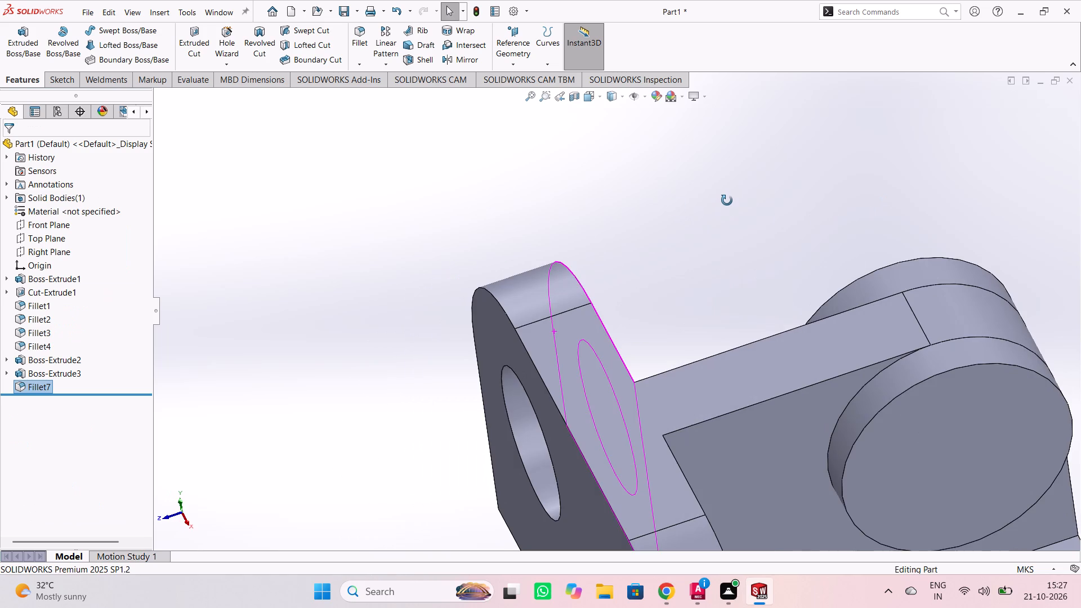
middle_drag(727, 200, 731, 197)
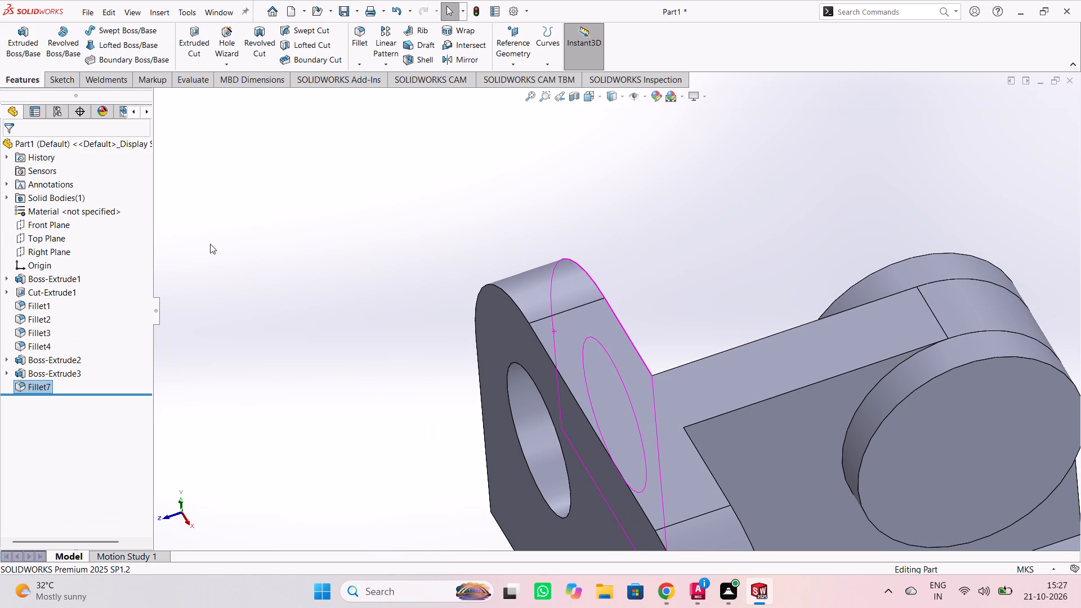
scroll(567, 194, down, 1)
scroll(811, 235, down, 2)
scroll(836, 299, up, 5)
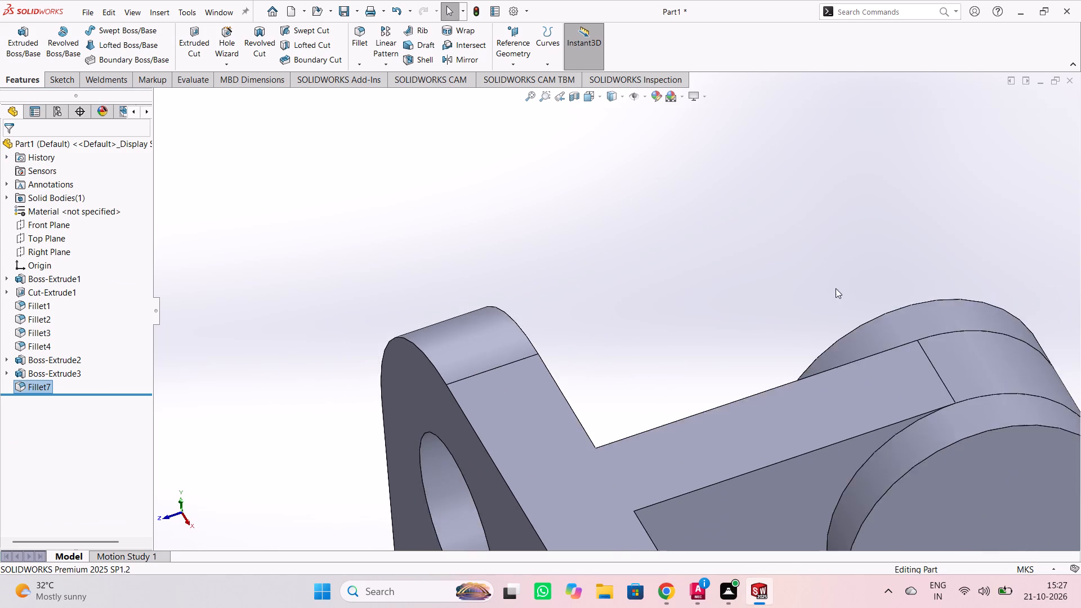
scroll(836, 288, up, 2)
click(789, 387)
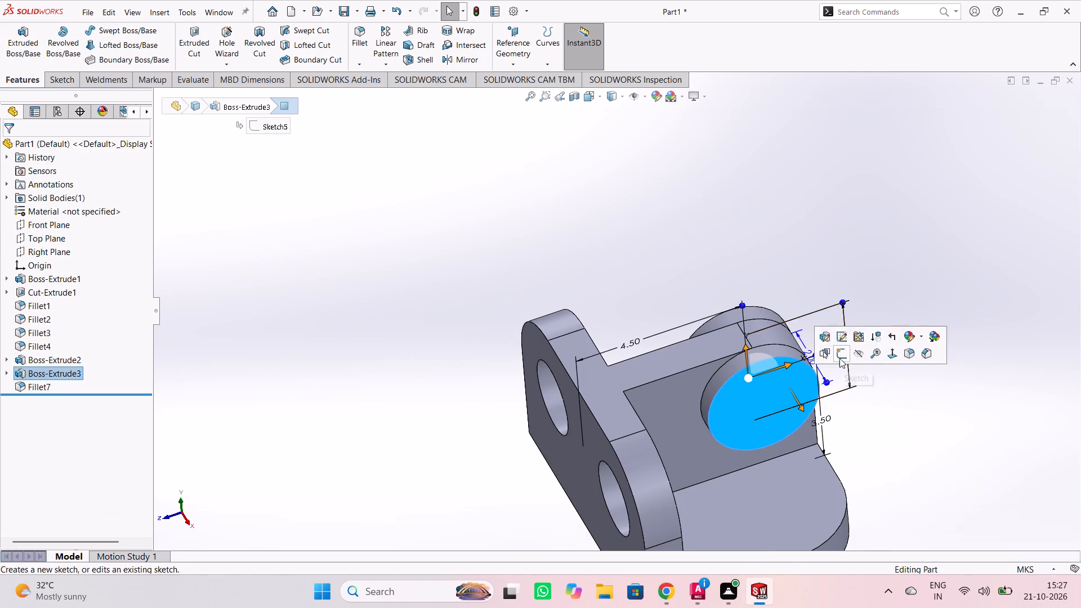
click(839, 358)
click(1004, 234)
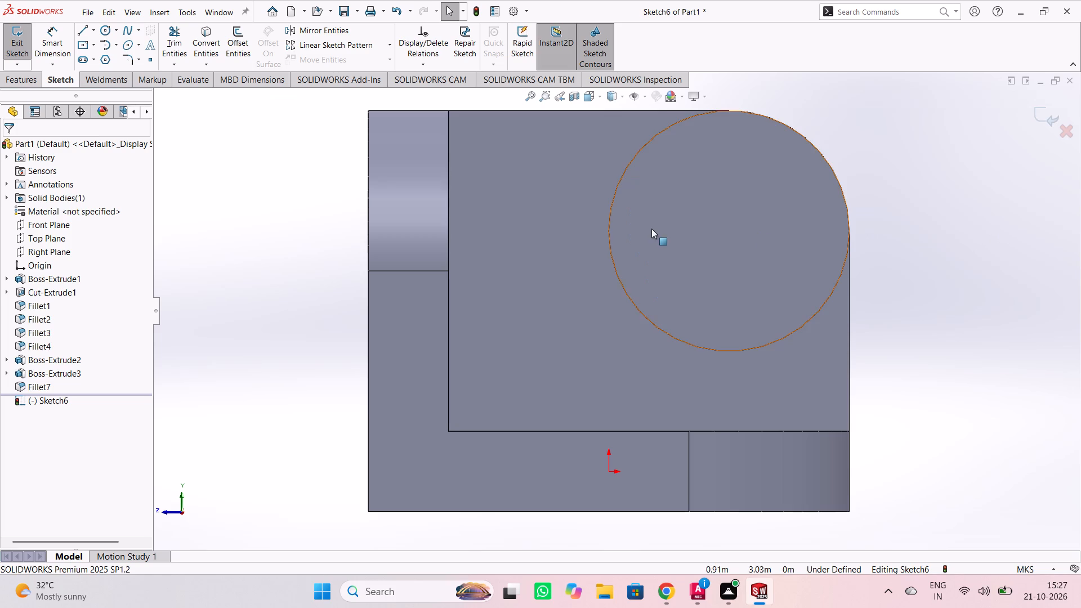
click(106, 27)
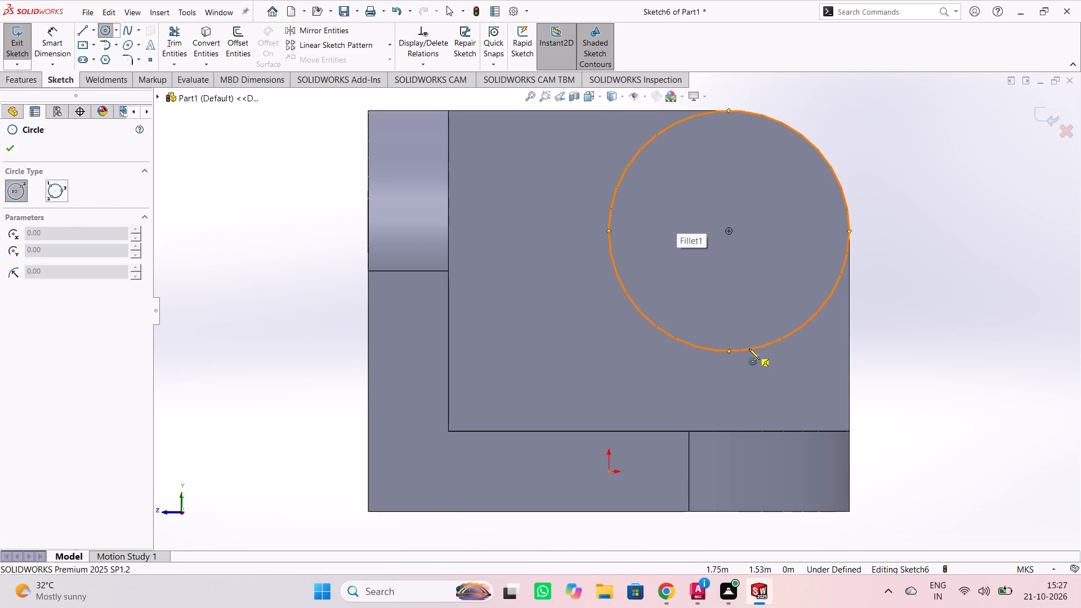
click(729, 233)
click(731, 294)
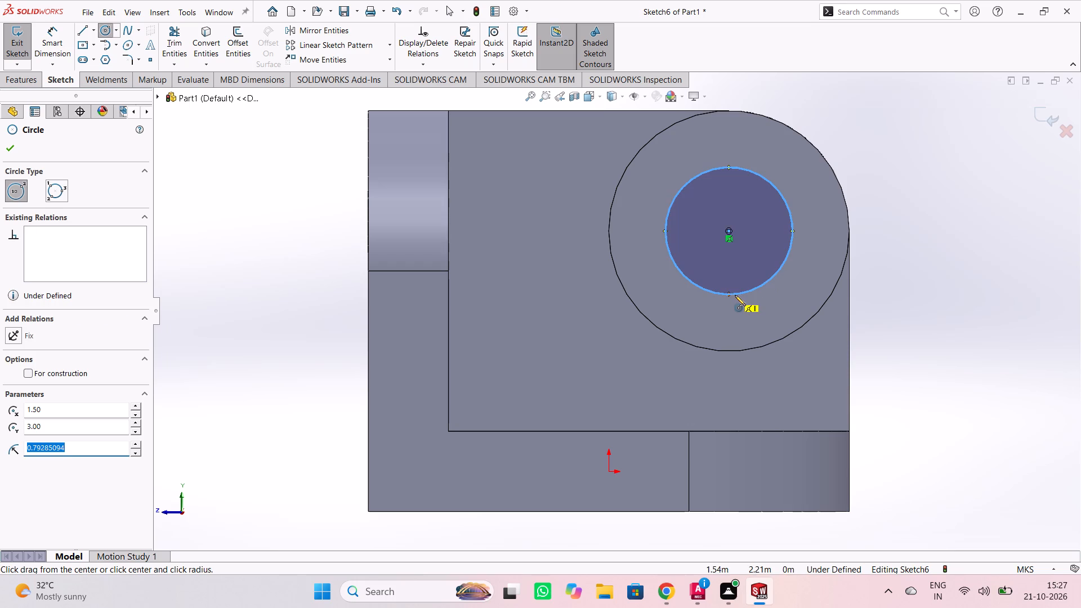
key(Escape)
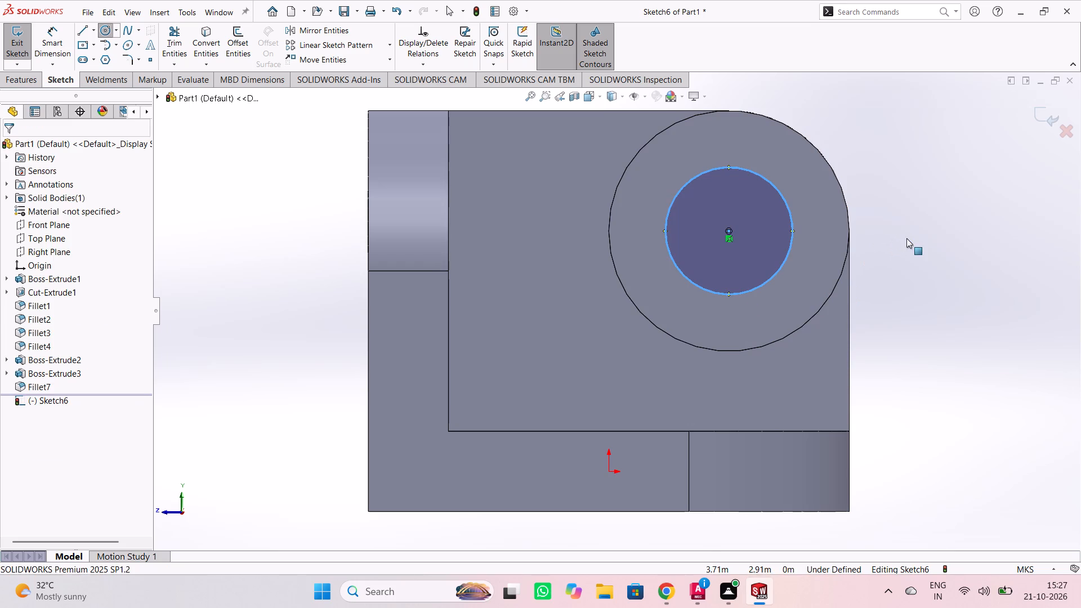
Dimension the concentric circle on the boss's end face with a diameter of 1.5 m.
right_click(915, 235)
click(1026, 223)
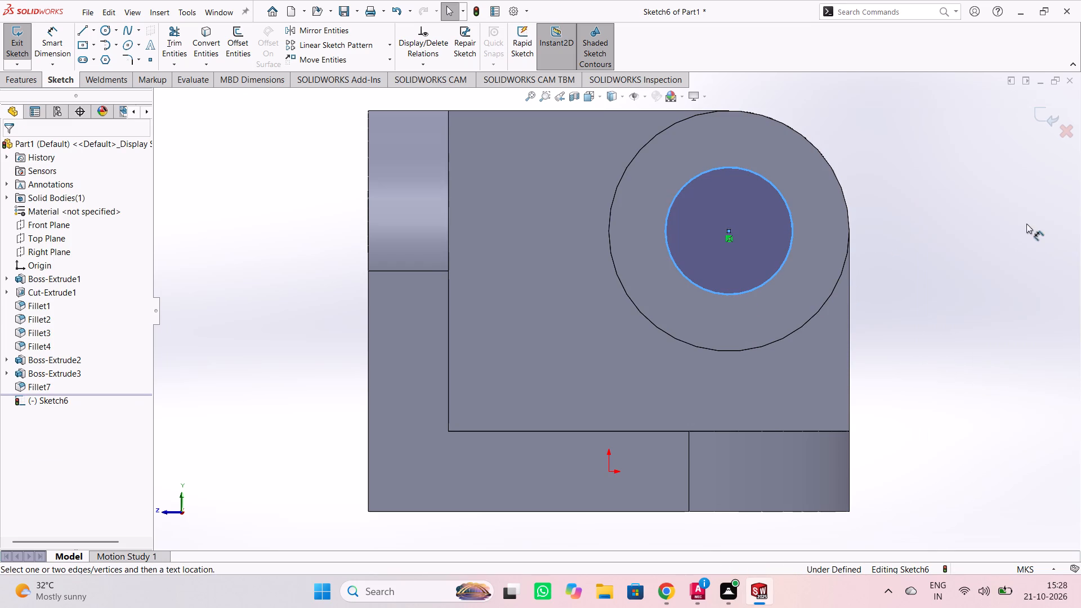
click(785, 258)
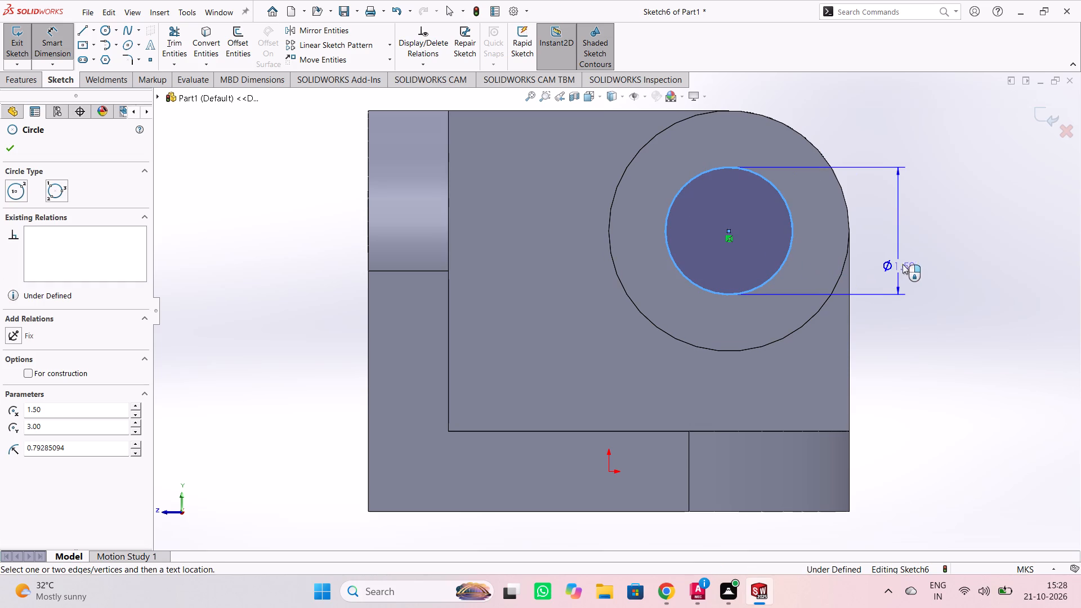
click(921, 234)
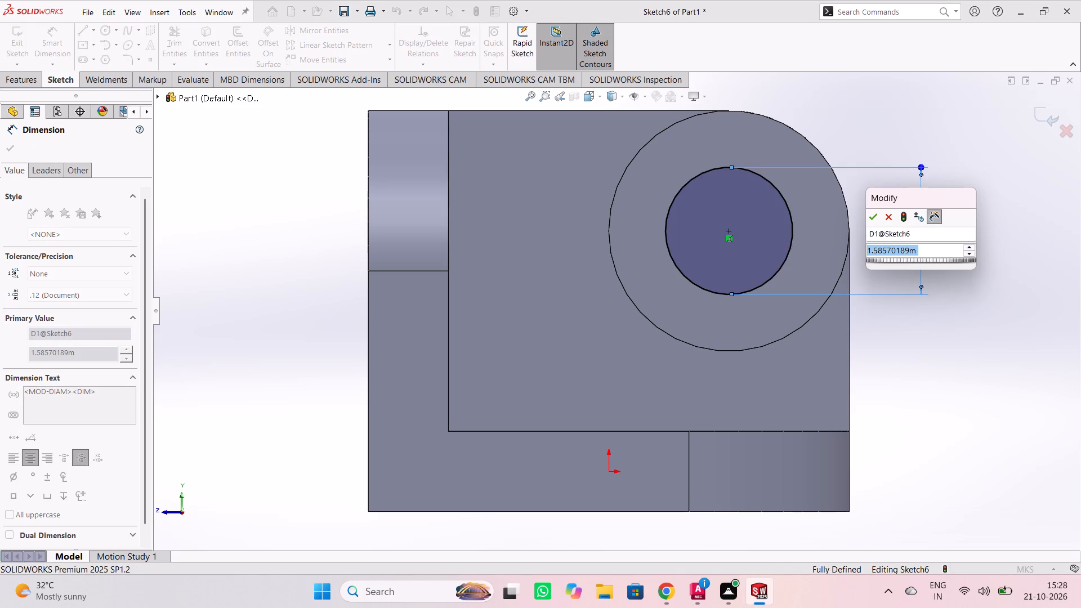
text(1.5)
key(Return)
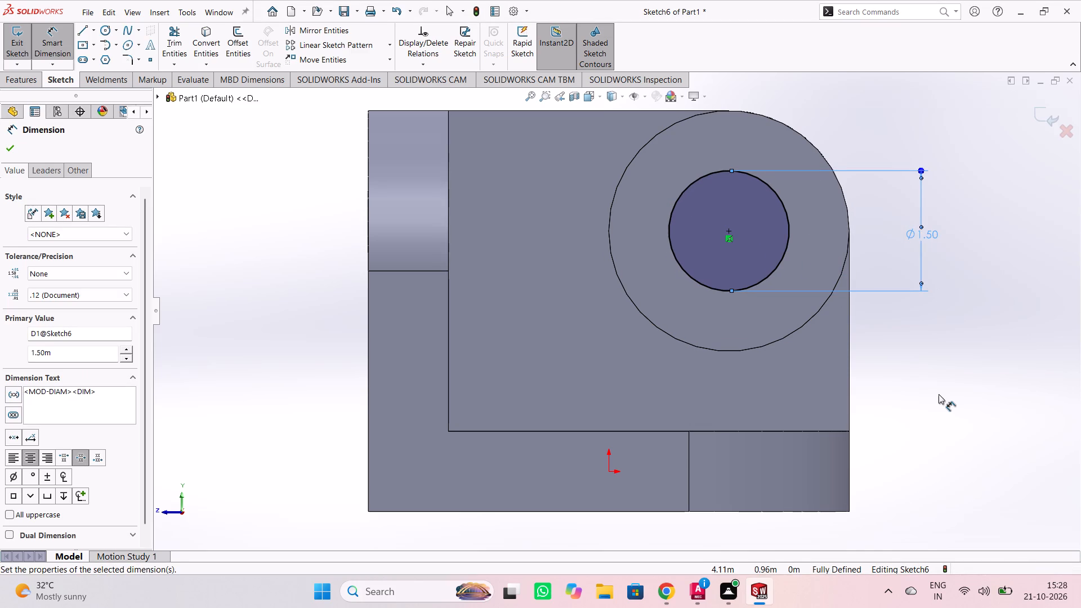
click(939, 394)
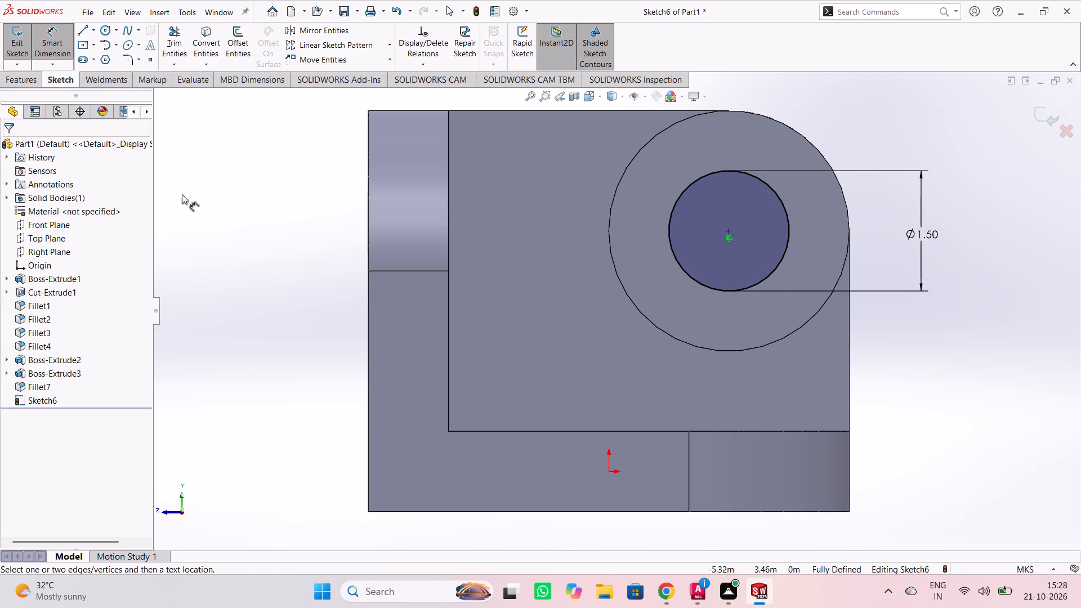
Cut-extrude the 1.5 m circle through the circular boss with a Blind depth of 2 m.
middle_drag(178, 187, 228, 294)
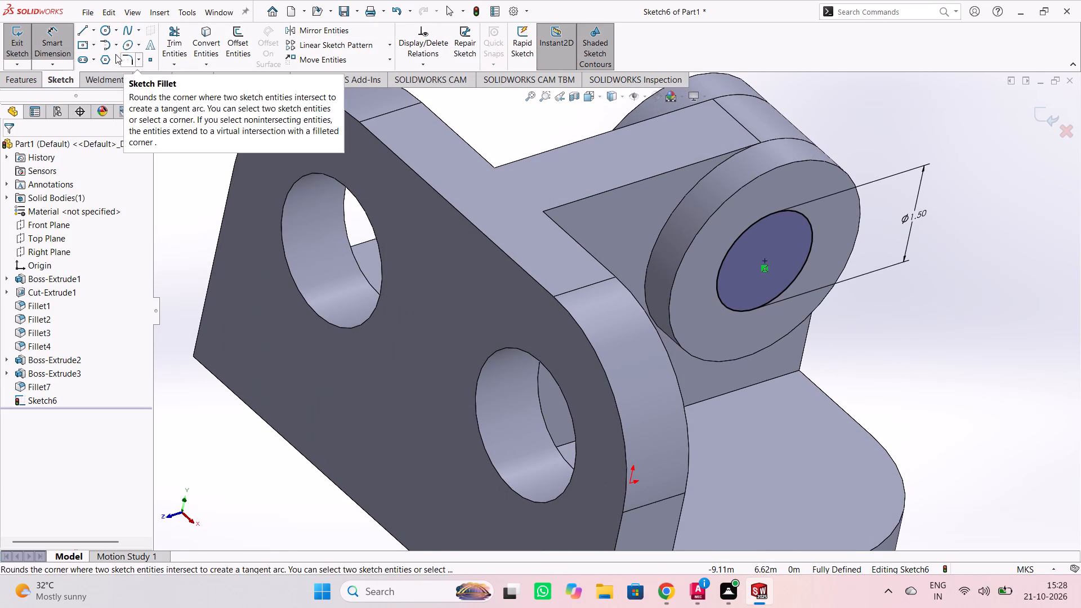
click(22, 46)
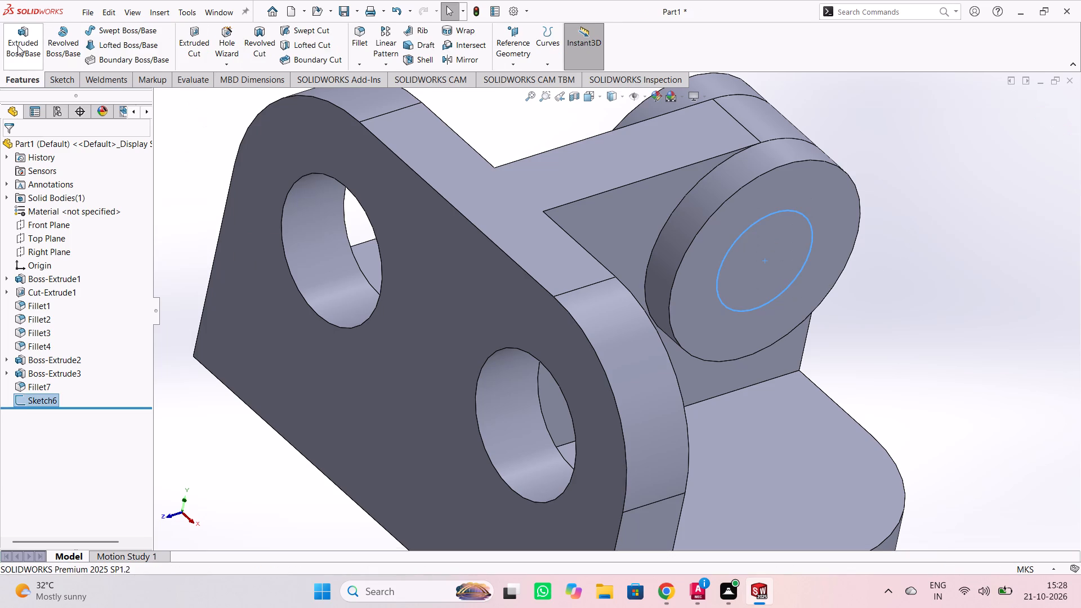
click(191, 44)
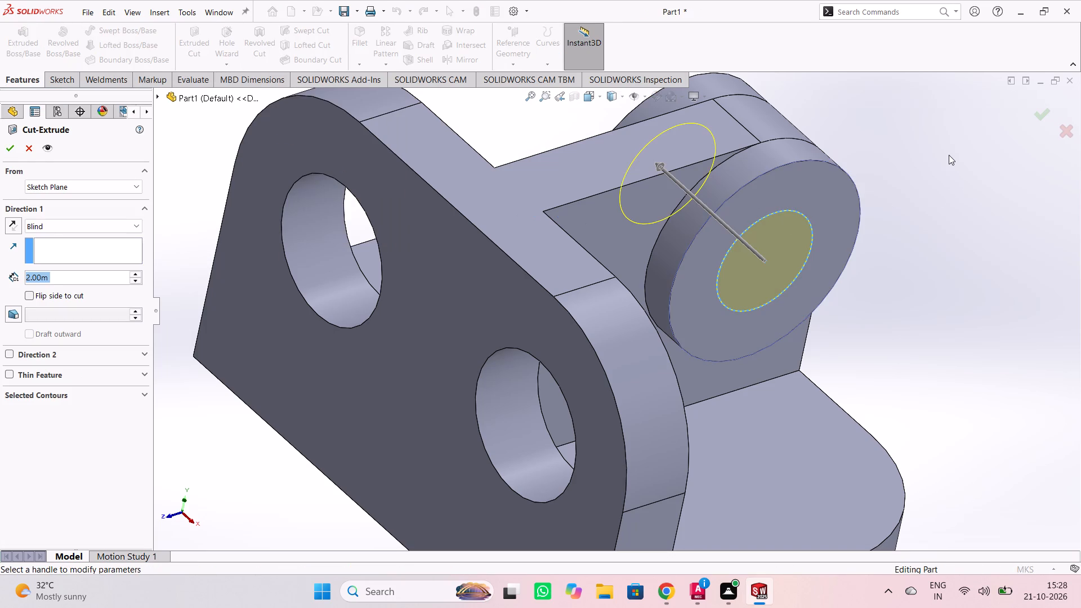
middle_drag(948, 155, 982, 245)
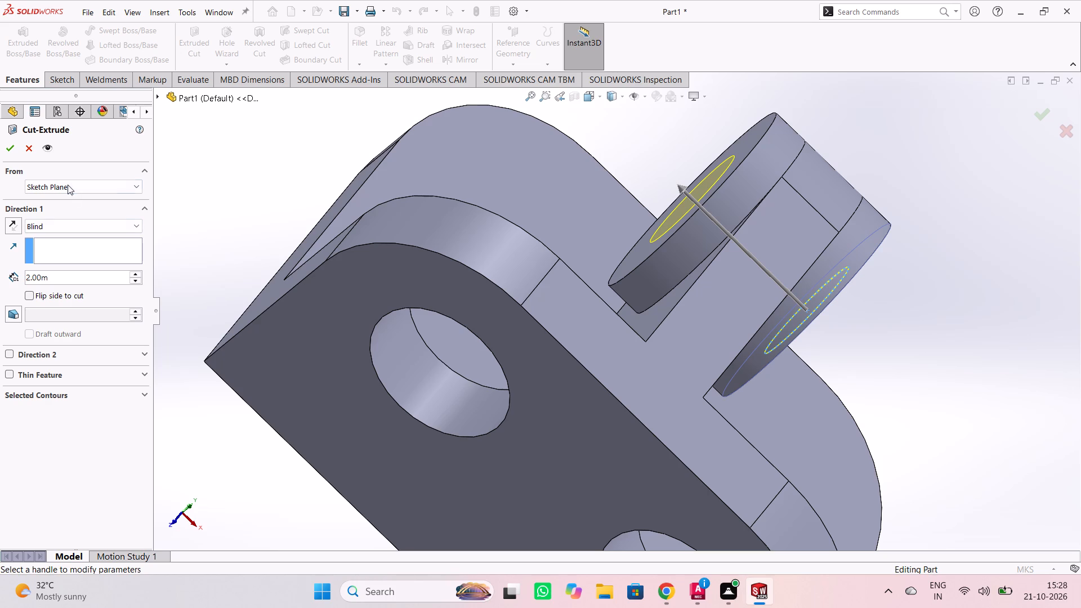
click(8, 149)
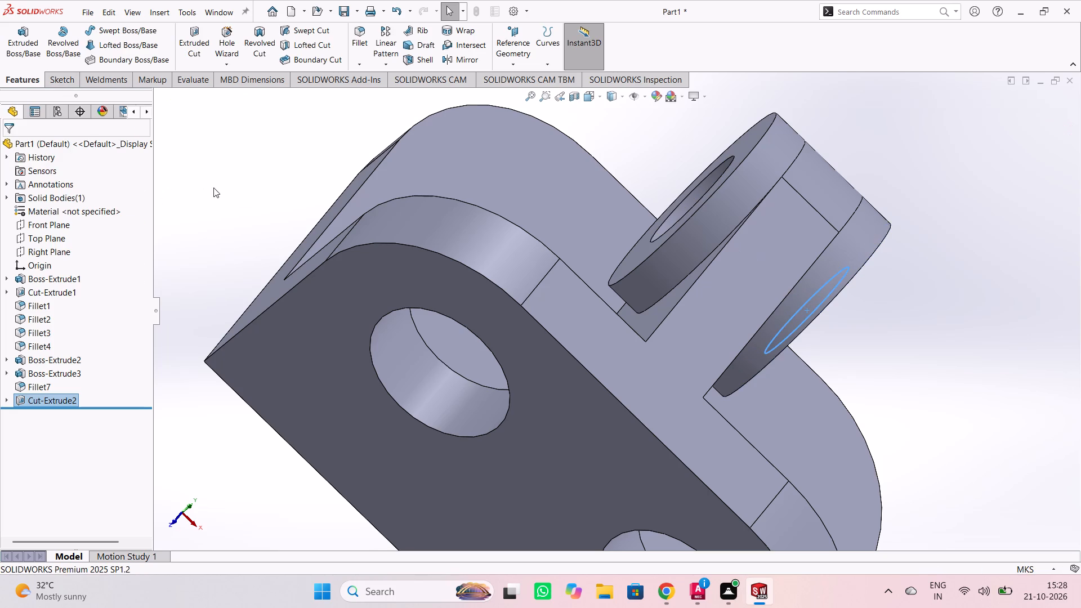
click(220, 168)
Examine the bracket from all sides, checking the new hole through the boss and the surrounding web and plates.
middle_drag(925, 275, 860, 332)
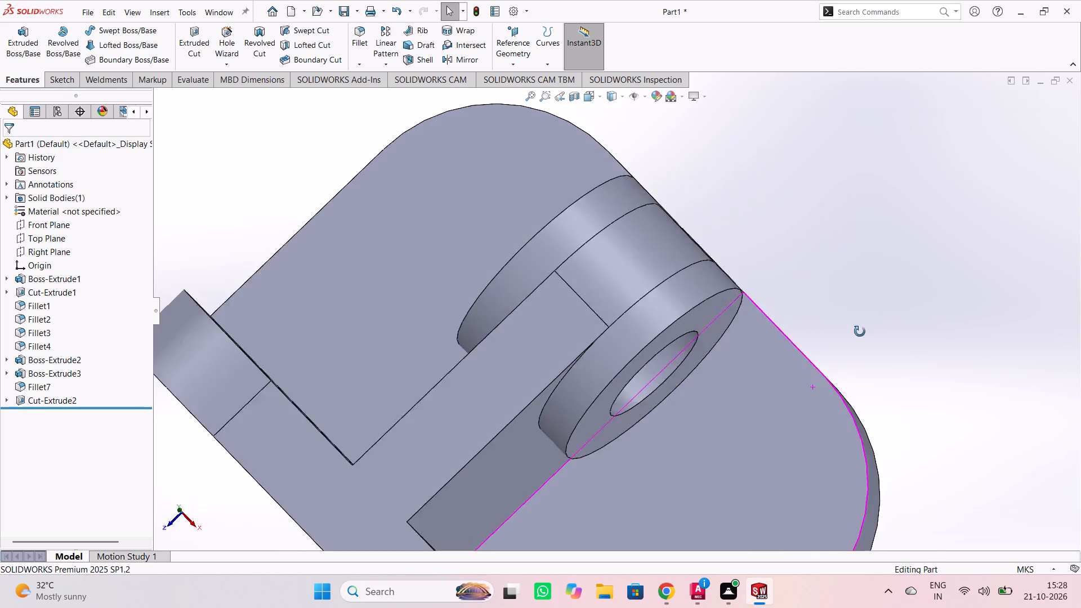
middle_drag(860, 332, 856, 244)
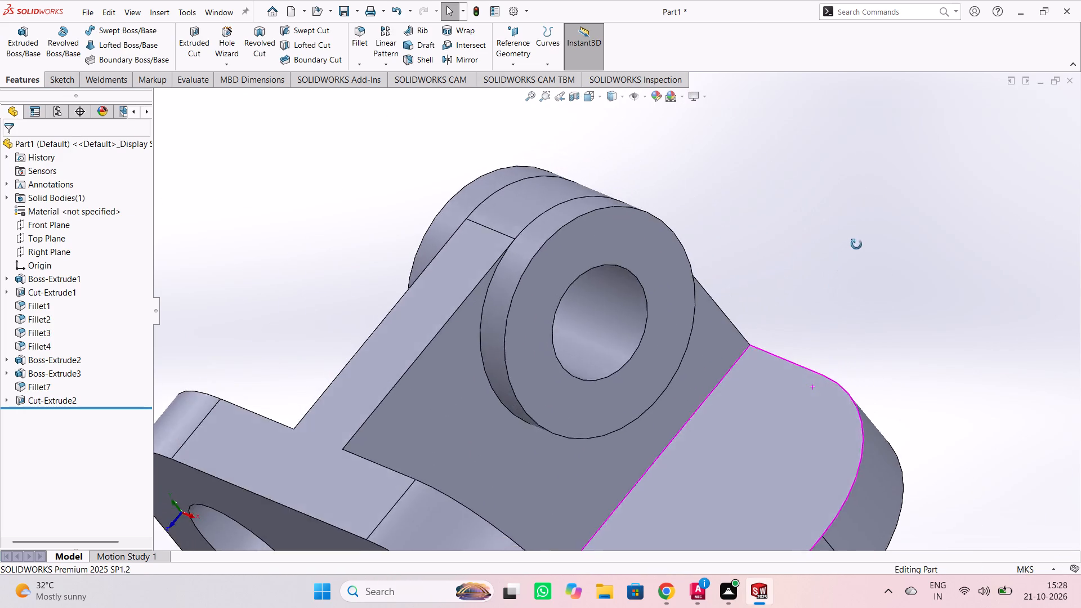
middle_drag(856, 244, 815, 174)
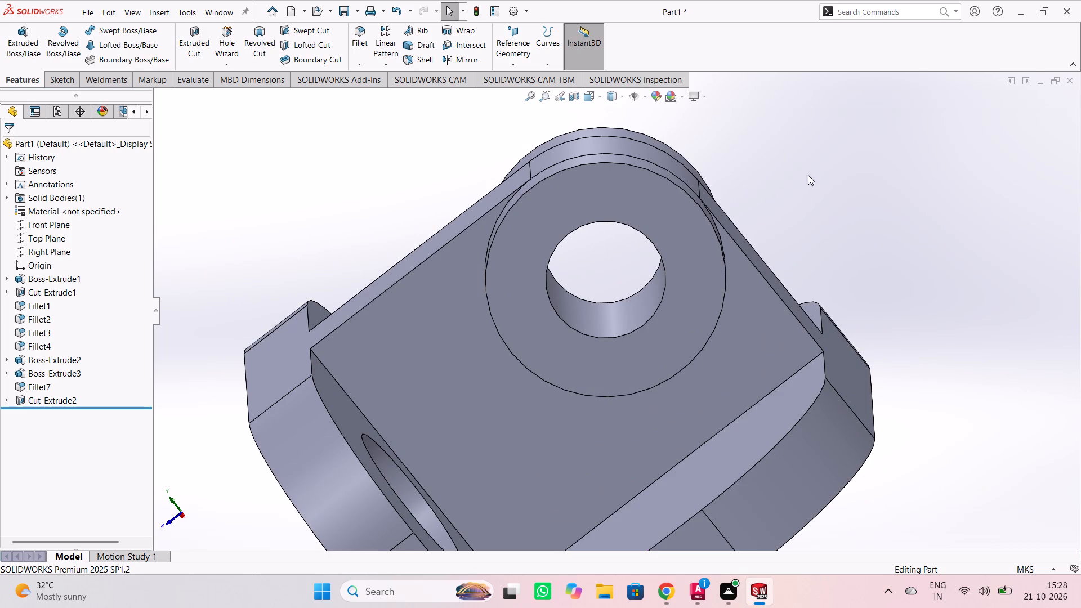
middle_drag(595, 281, 843, 247)
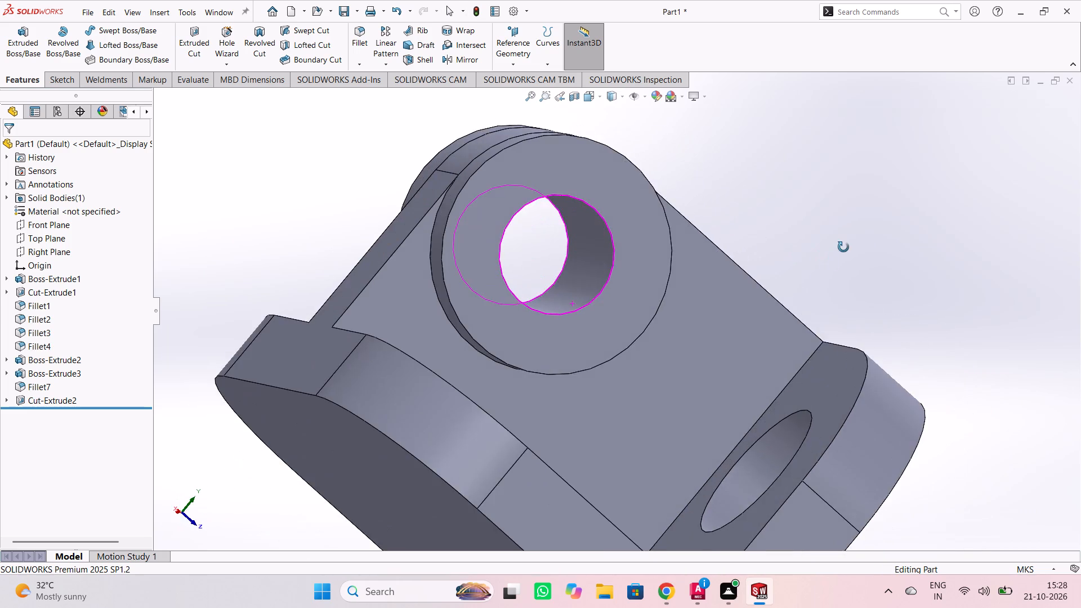
middle_drag(843, 247, 910, 289)
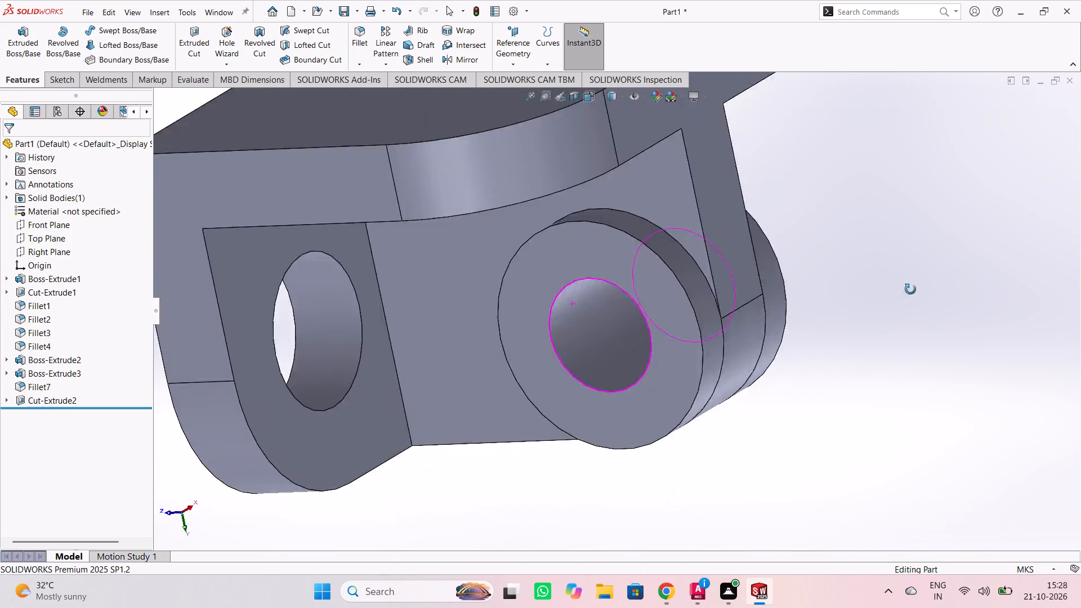
middle_drag(910, 289, 979, 507)
middle_drag(904, 142, 902, 201)
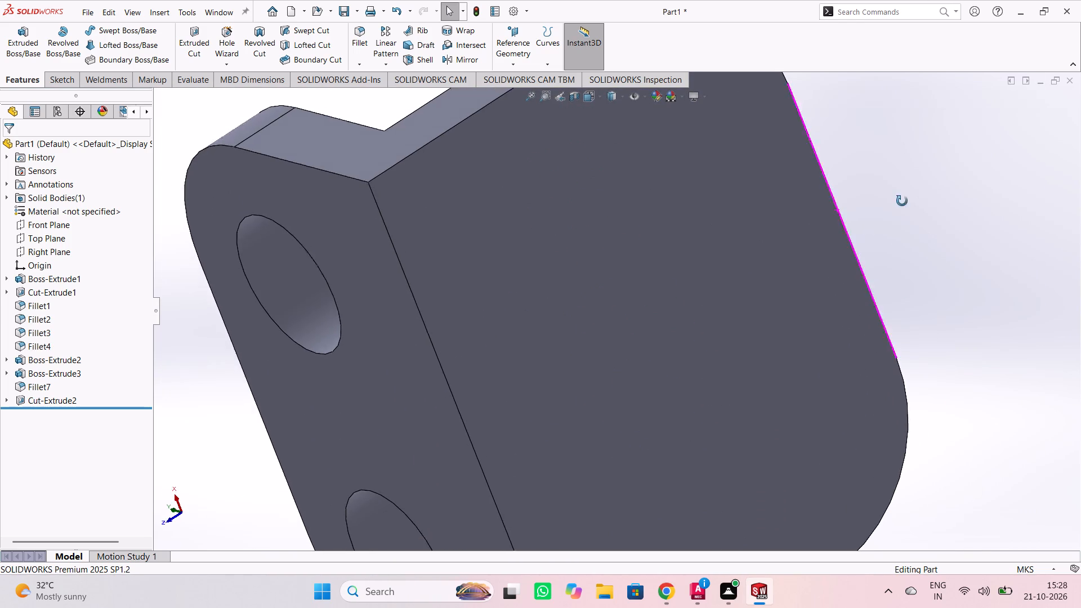
middle_drag(902, 201, 905, 435)
scroll(855, 333, down, 2)
scroll(563, 247, down, 1)
scroll(562, 245, up, 5)
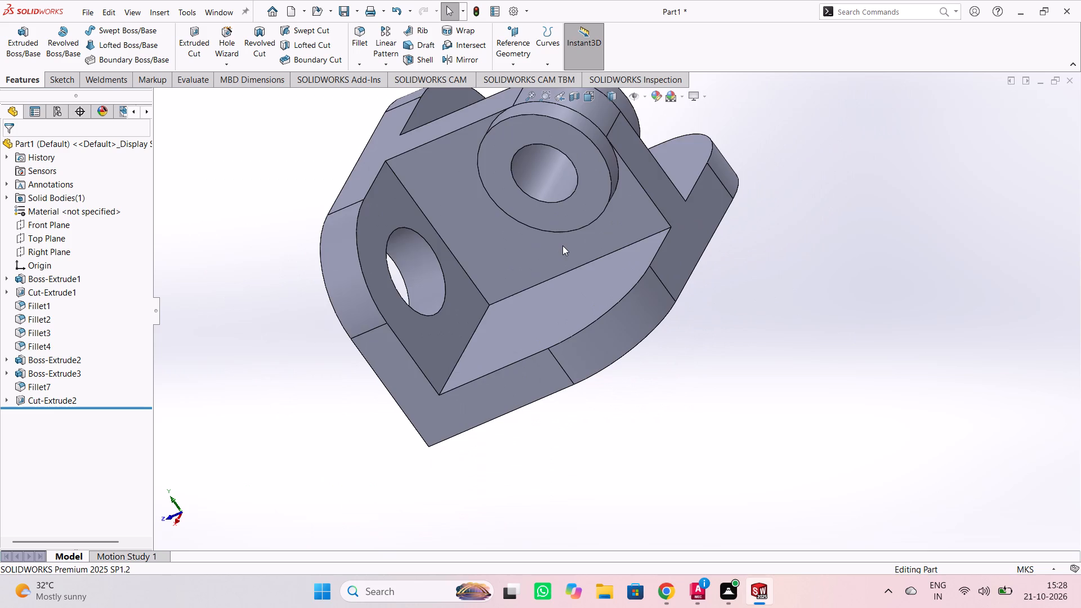
scroll(562, 245, up, 3)
scroll(773, 310, up, 1)
middle_drag(774, 311, 812, 243)
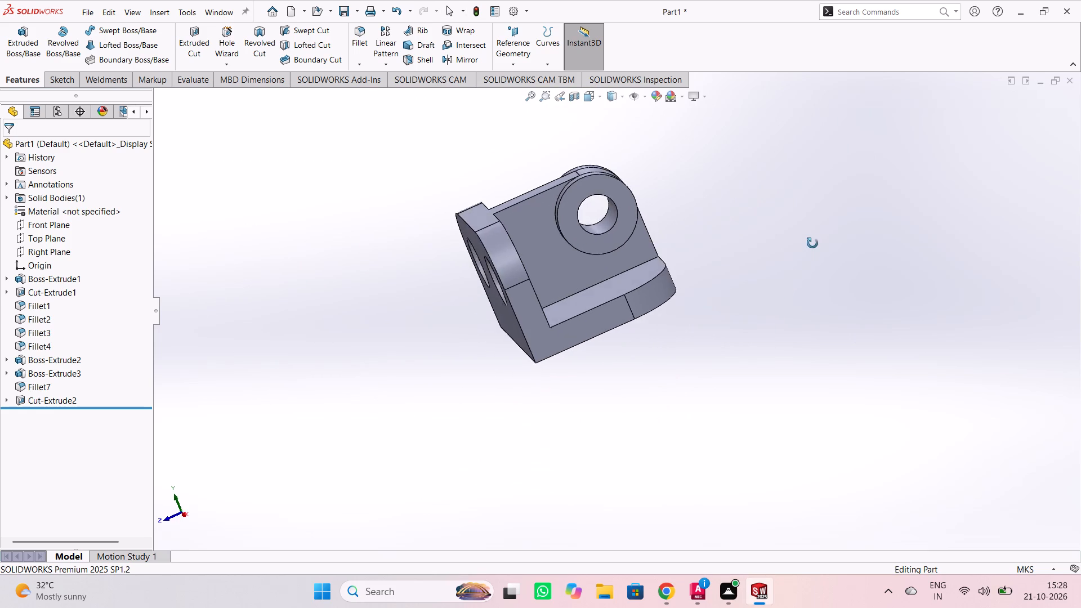
middle_drag(812, 243, 814, 256)
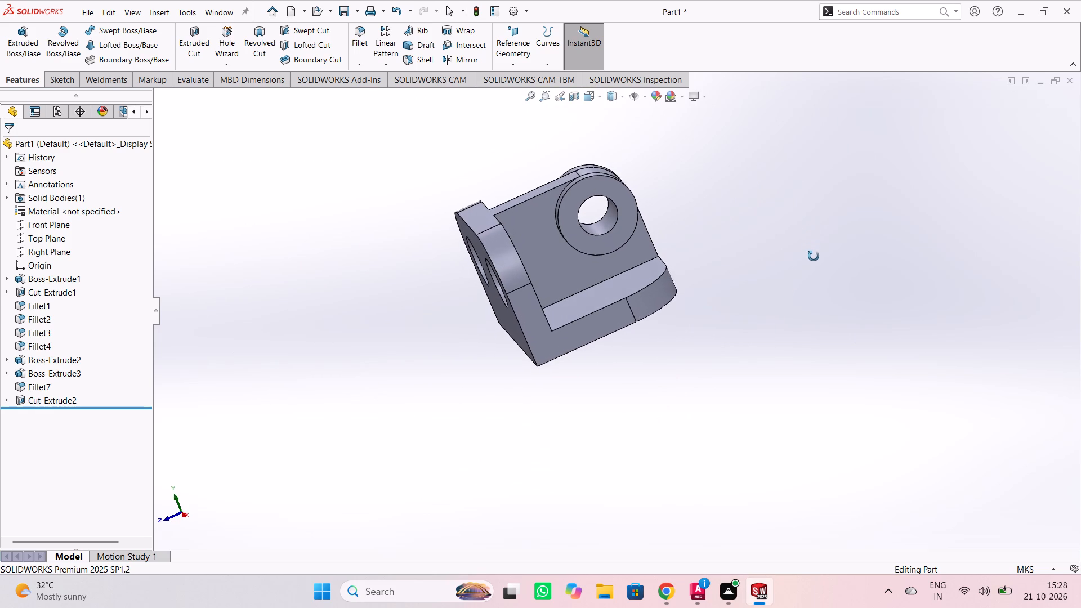
middle_drag(814, 256, 797, 346)
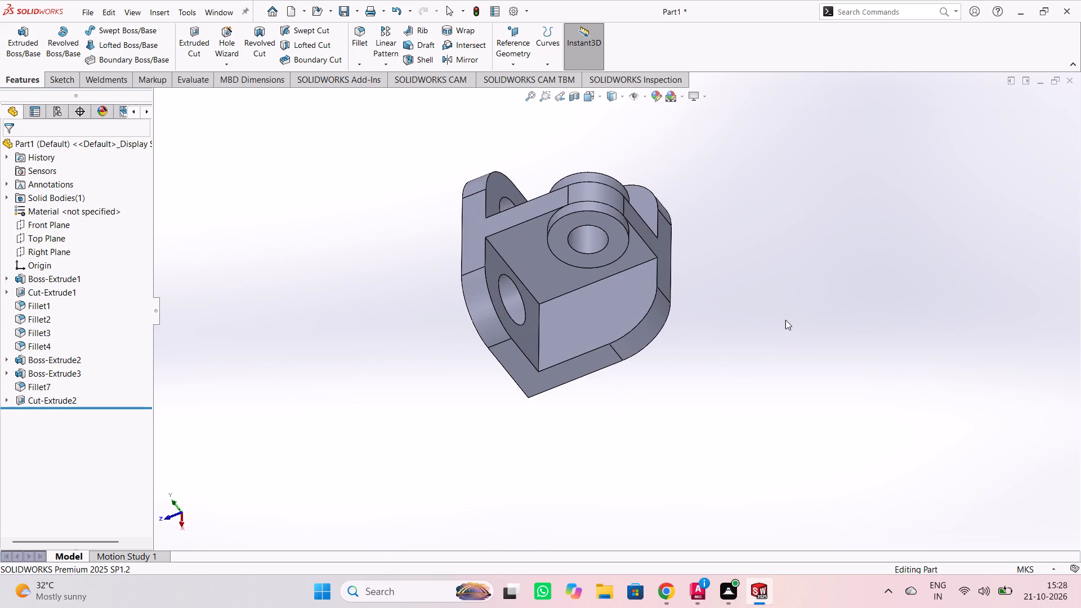
Open a new sketch on the base plate's upper face beside the web.
click(610, 305)
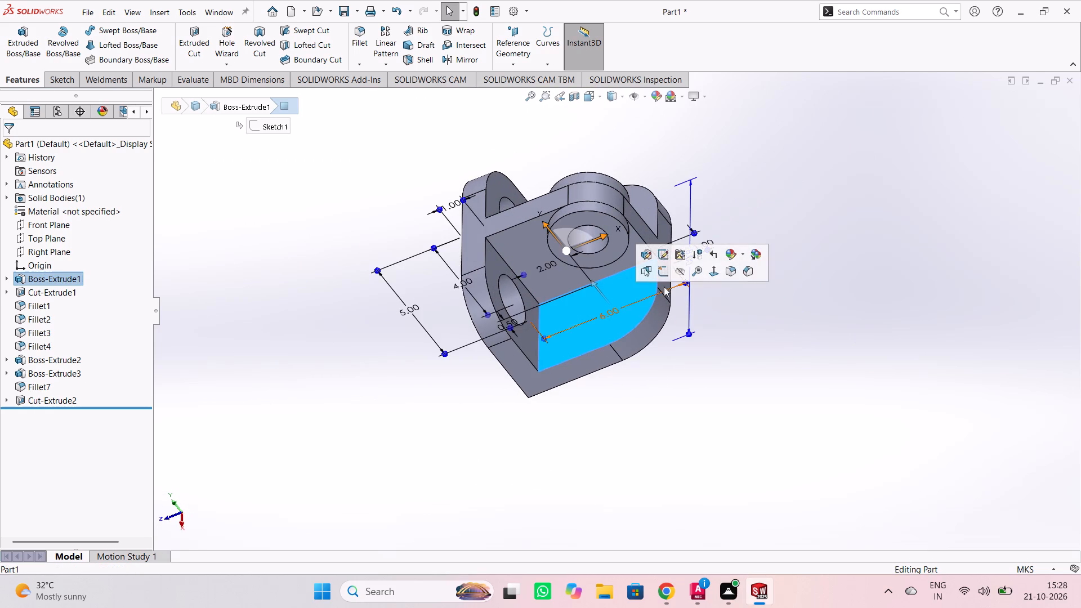
click(658, 275)
click(926, 235)
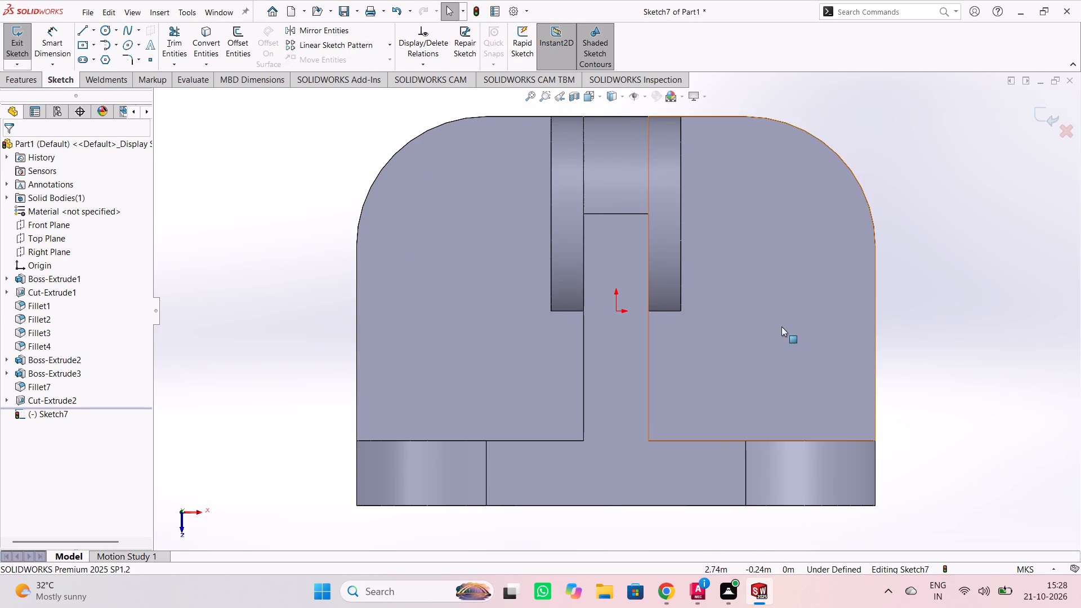
Examine the bracket obliquely and in the standard front, back, left, right and top views with the new sketch open.
scroll(239, 249, down, 1)
scroll(242, 244, up, 3)
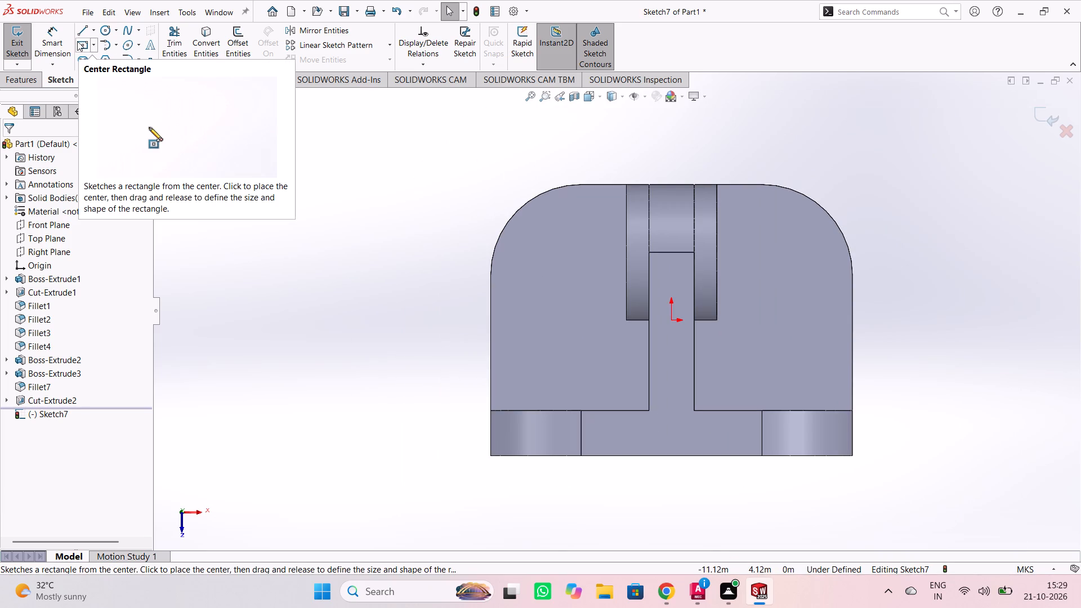
scroll(291, 232, down, 1)
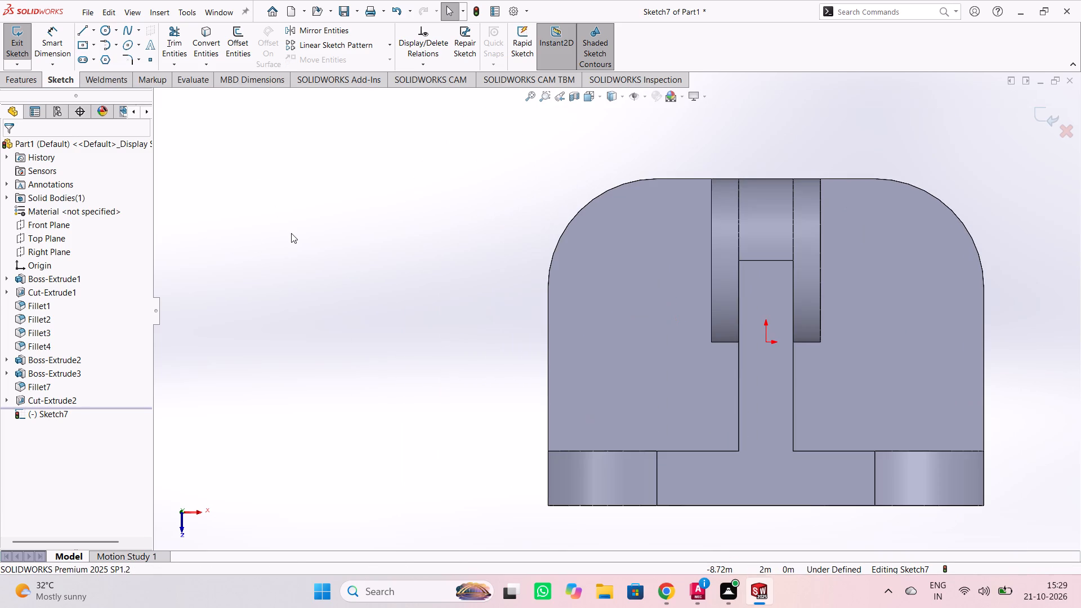
scroll(296, 233, down, 1)
scroll(297, 233, up, 1)
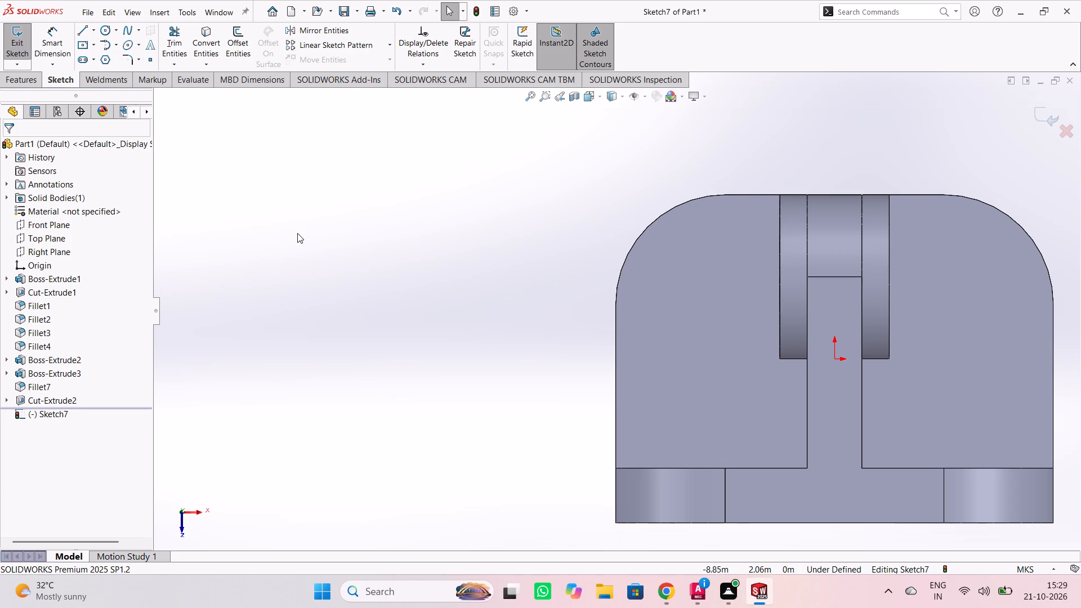
scroll(297, 233, down, 1)
scroll(297, 233, up, 1)
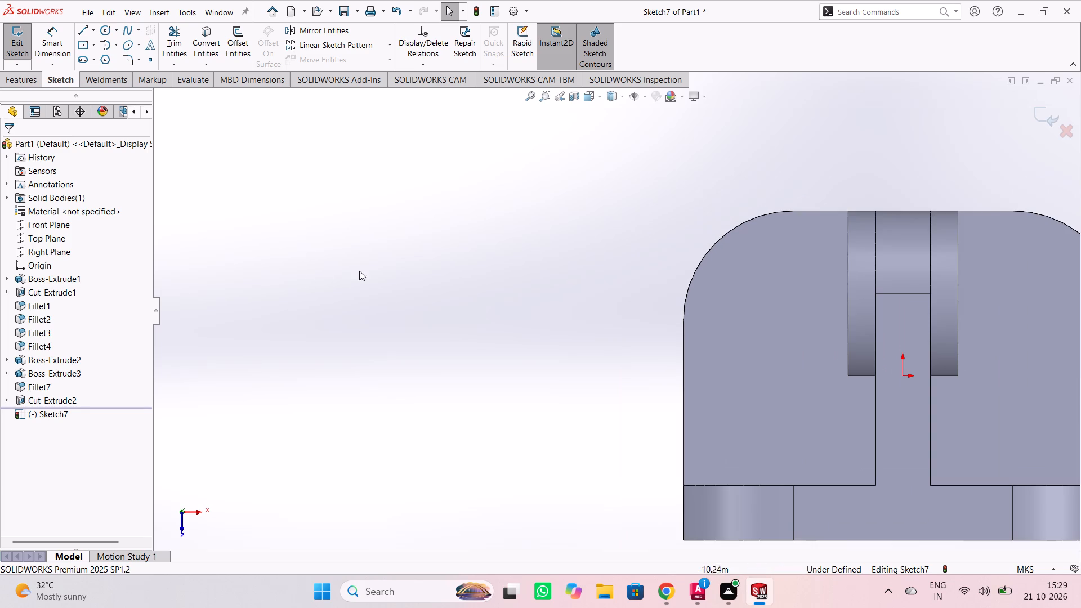
scroll(394, 274, down, 1)
scroll(409, 278, up, 4)
scroll(588, 382, up, 2)
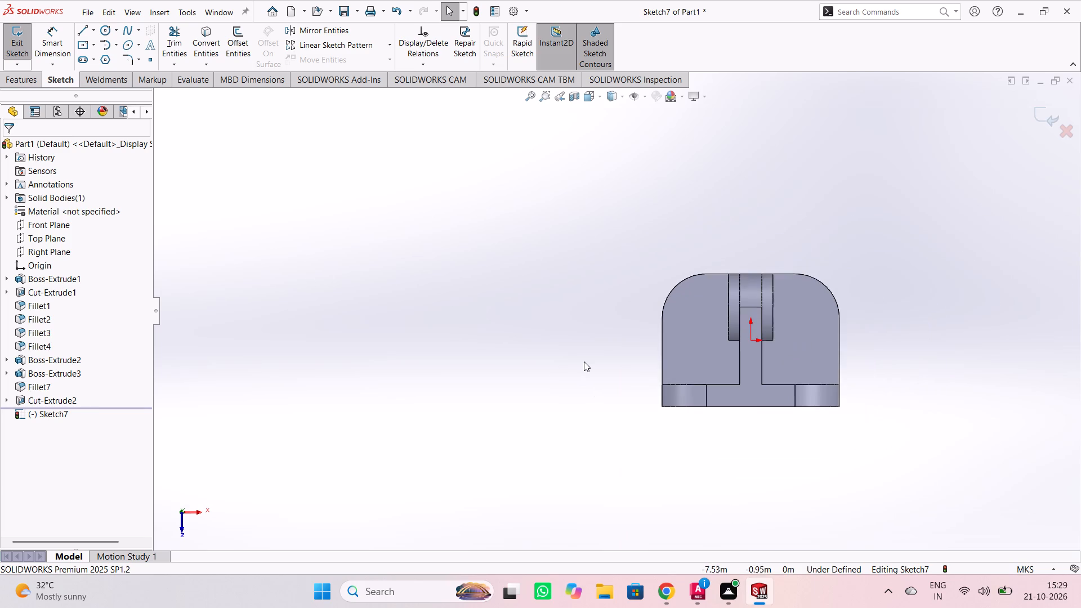
scroll(584, 361, down, 2)
middle_drag(591, 354, 571, 360)
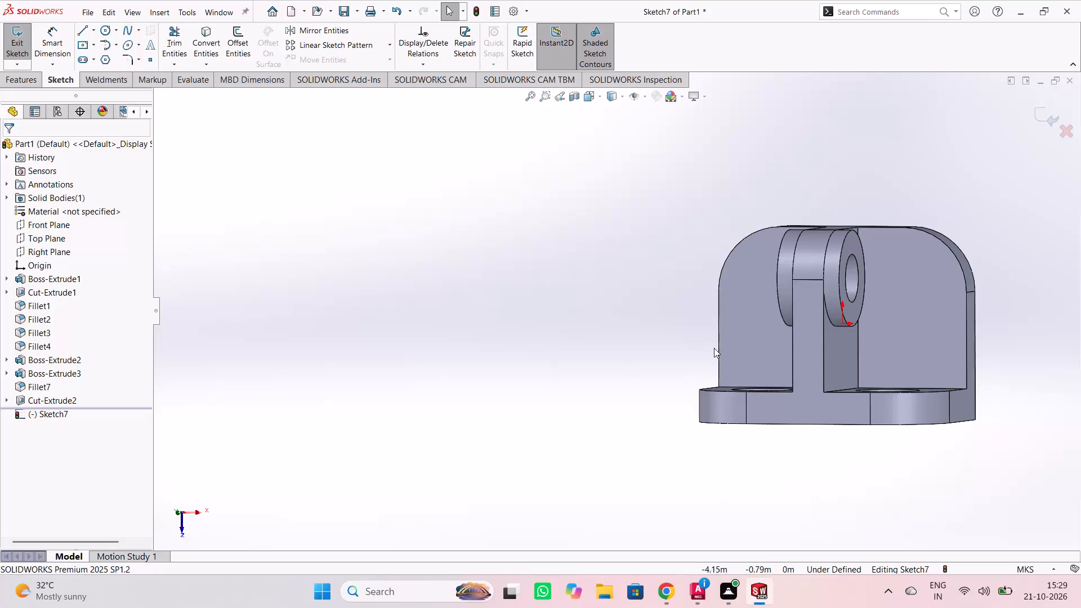
scroll(595, 298, up, 2)
scroll(614, 302, down, 1)
scroll(896, 293, up, 4)
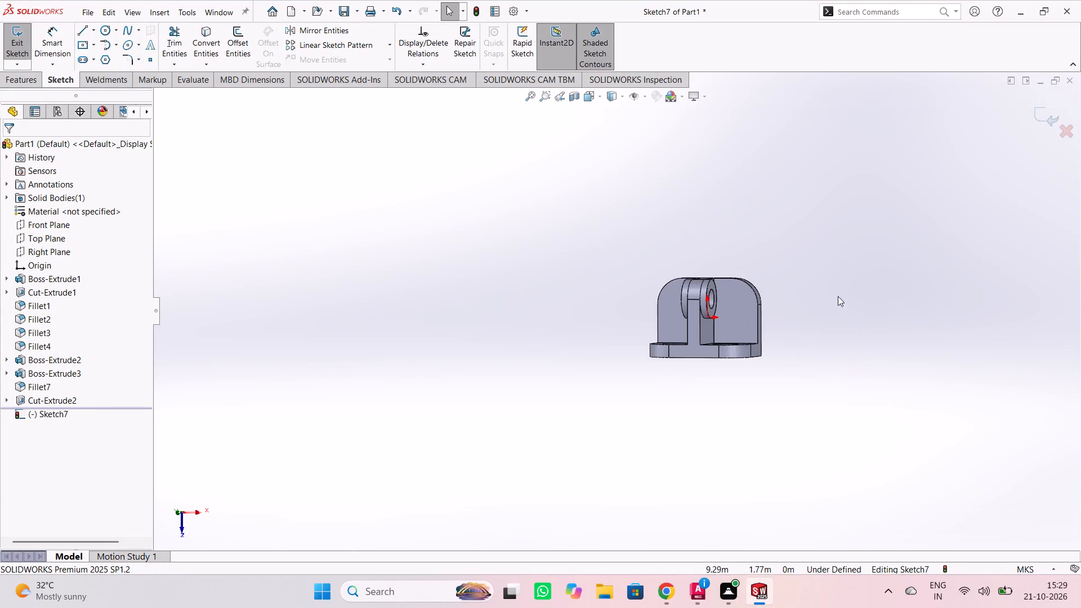
scroll(841, 296, down, 4)
scroll(463, 315, down, 3)
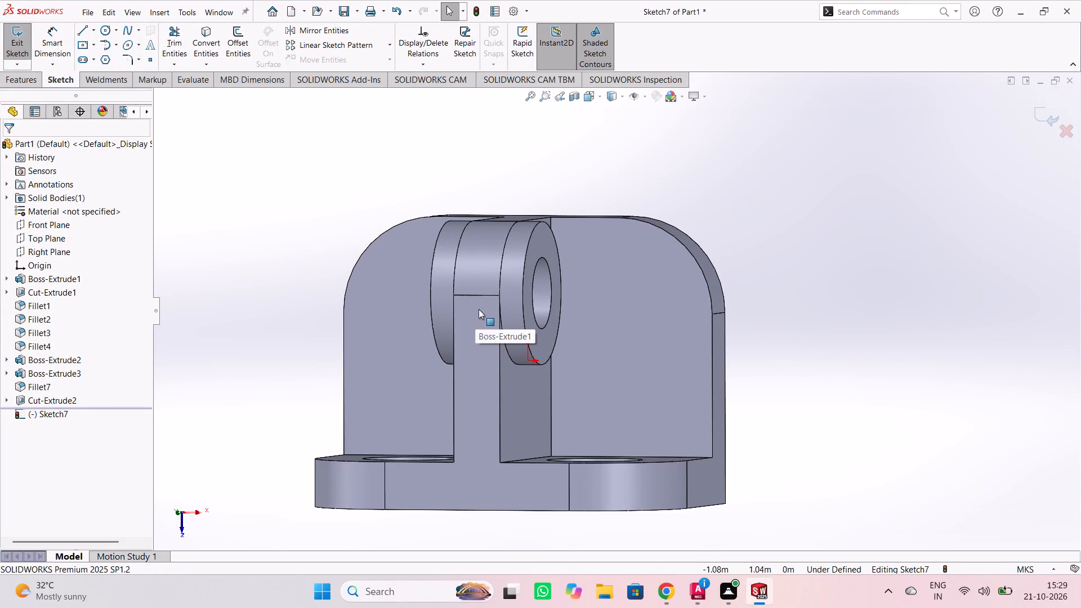
key(ctrl+1)
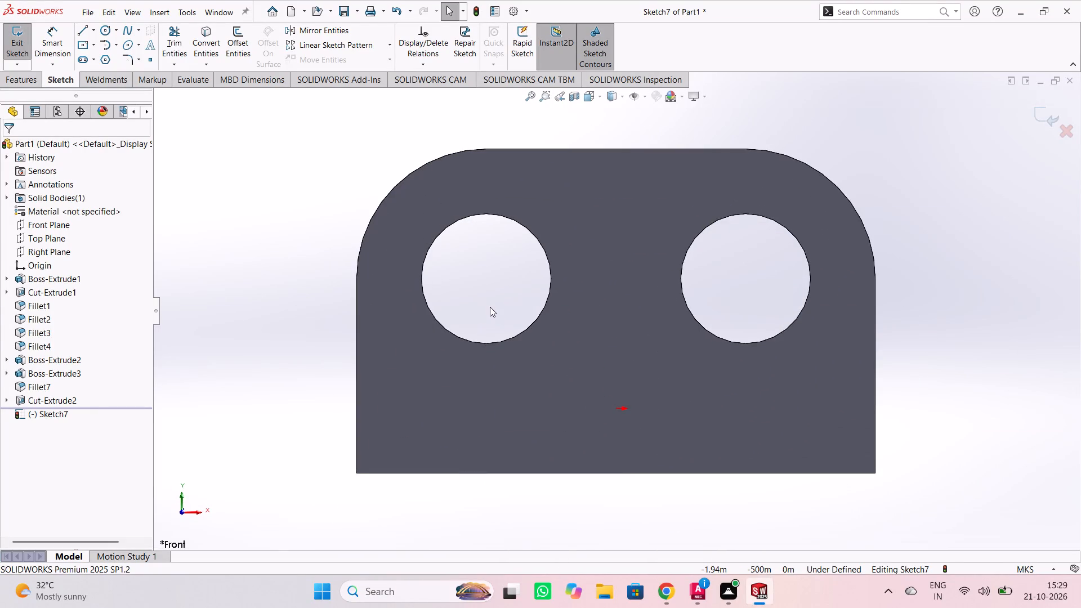
key(ctrl+2)
key(ctrl+3)
key(ctrl+4)
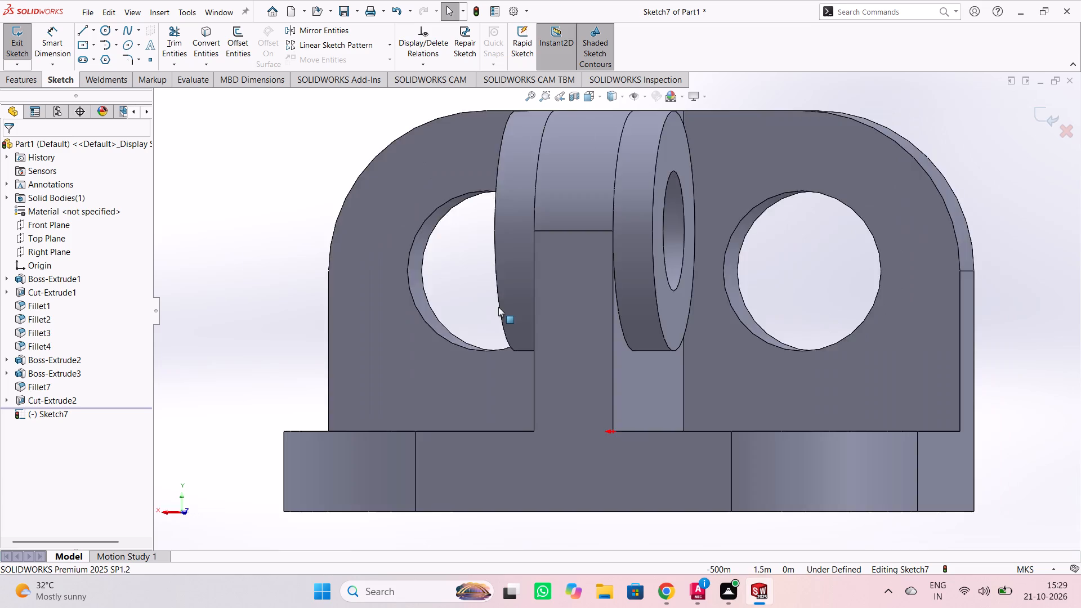
key(ctrl+5)
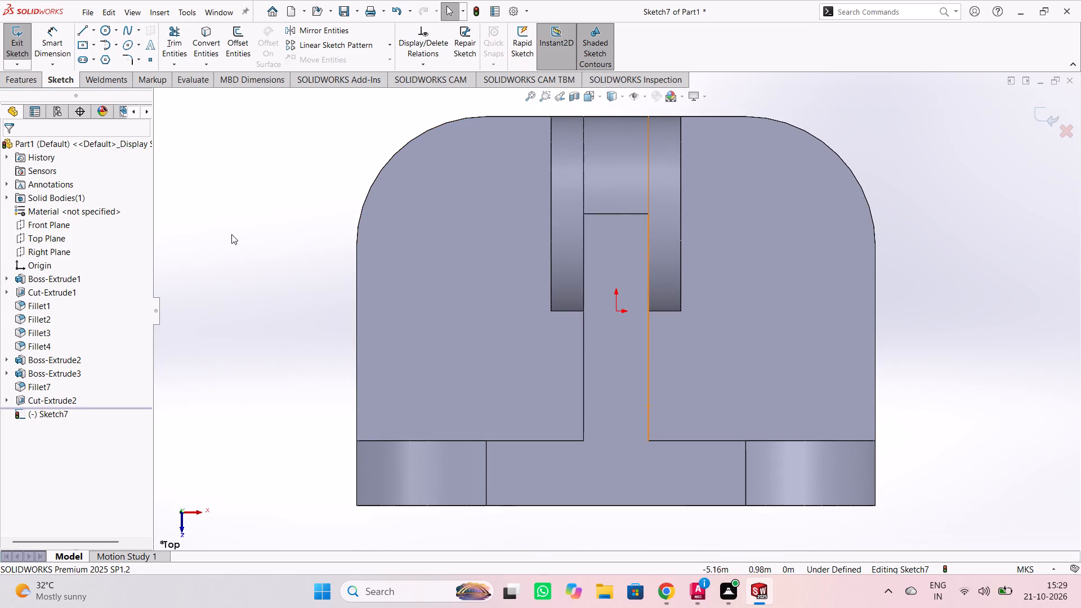
Sketch a center rectangle about 1.95 m wide and 0.98 m high, centred on the plate's straight left side edge.
scroll(224, 214, down, 1)
scroll(233, 216, up, 2)
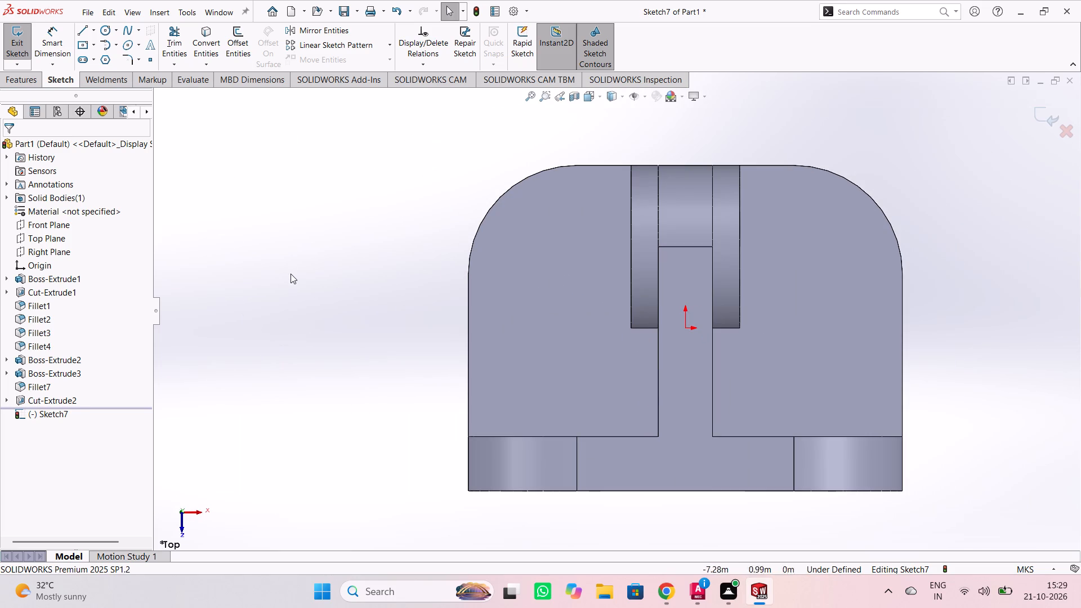
click(82, 46)
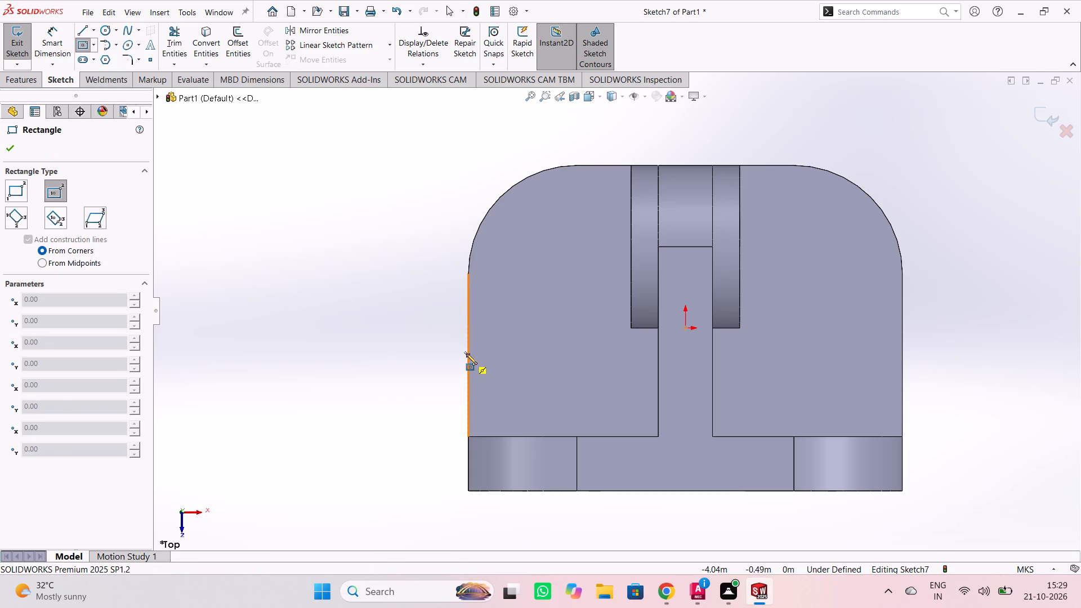
click(466, 352)
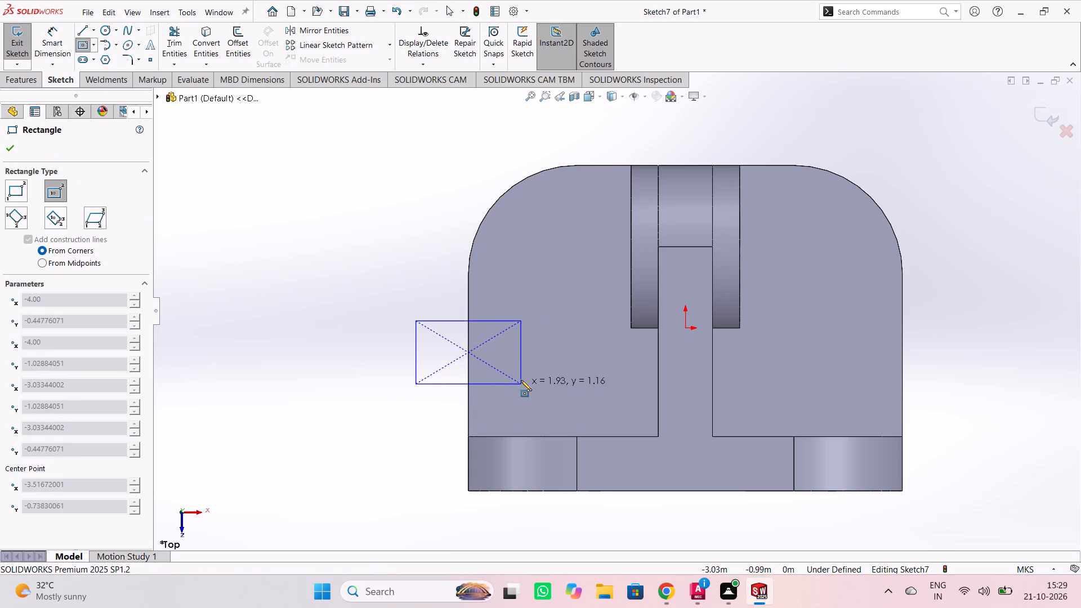
click(521, 379)
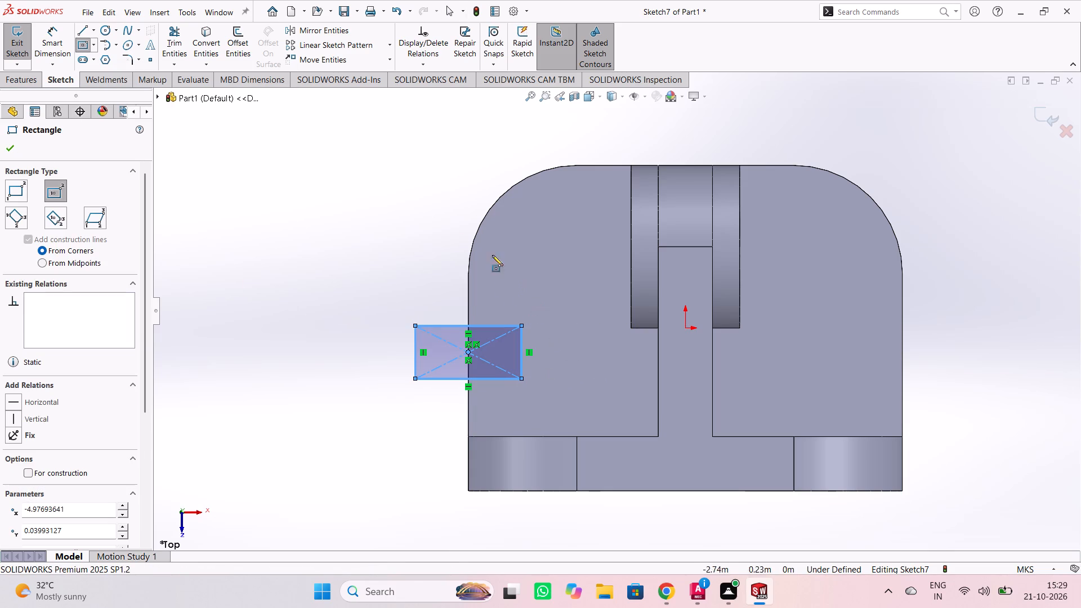
key(Escape)
Dimension the rectangle's vertical side and set its length to 2 m.
scroll(531, 351, down, 2)
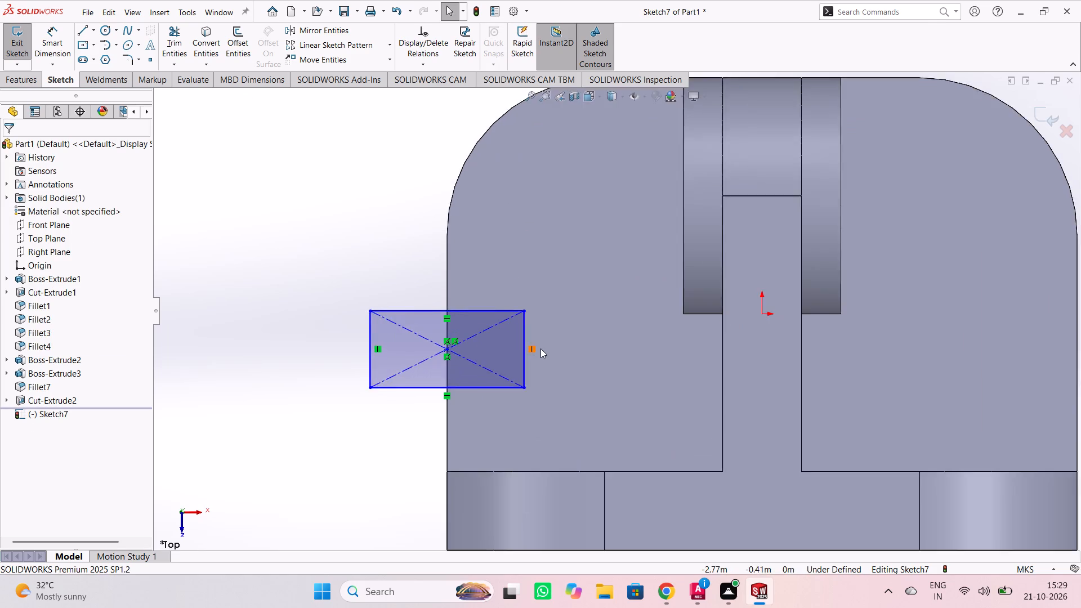
scroll(540, 348, up, 3)
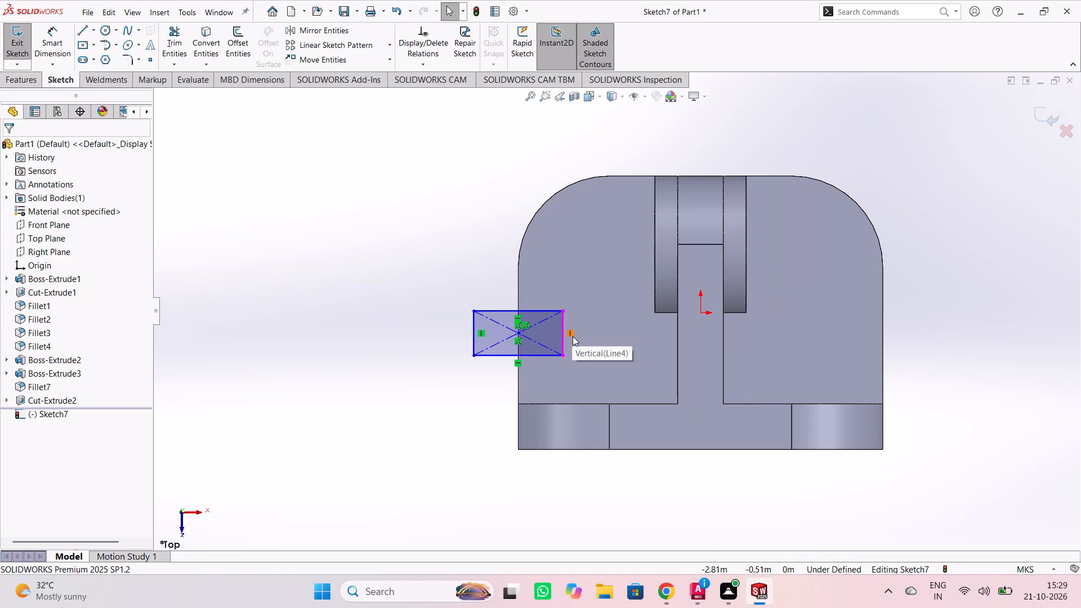
scroll(573, 336, down, 1)
scroll(573, 336, up, 1)
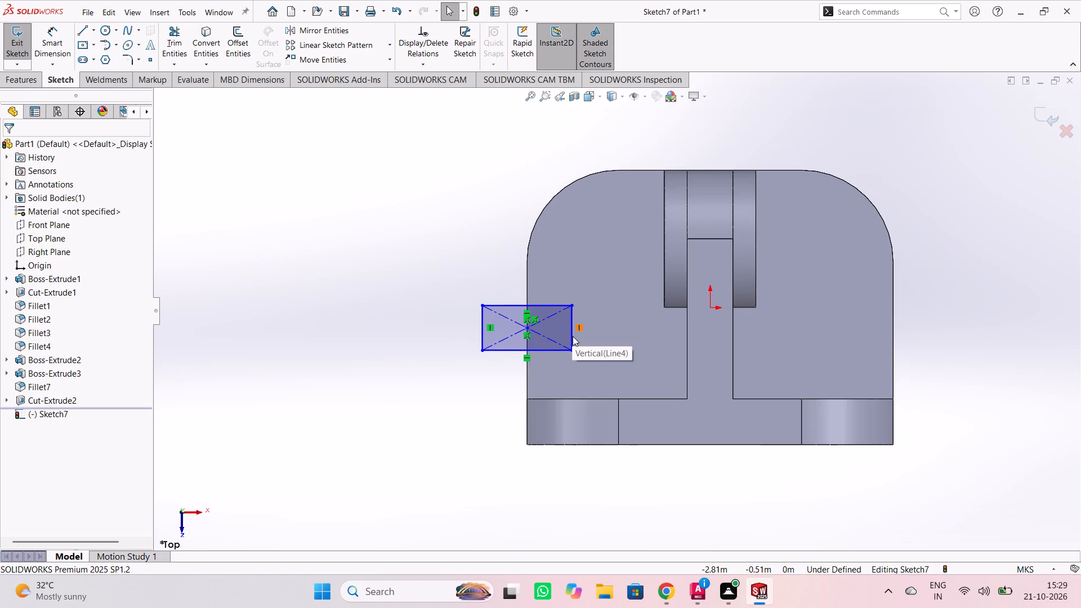
scroll(573, 336, down, 1)
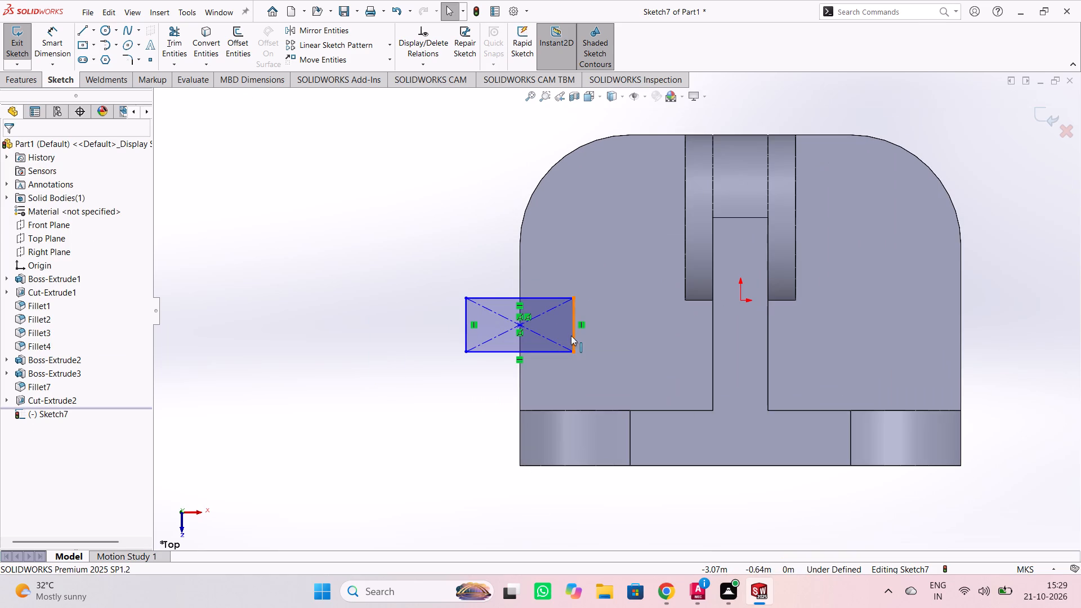
right_click(377, 232)
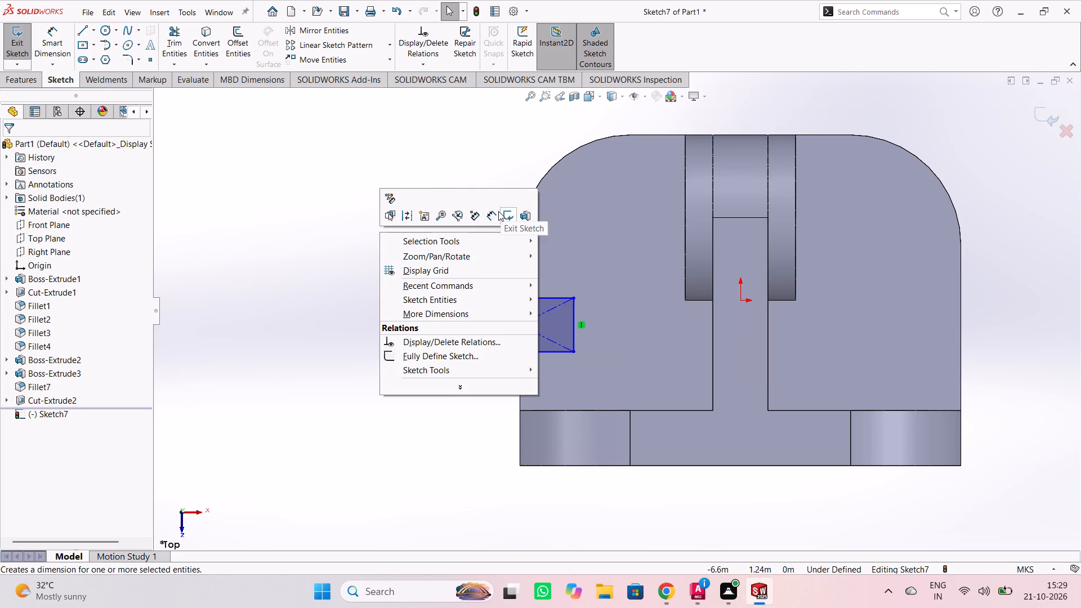
click(495, 213)
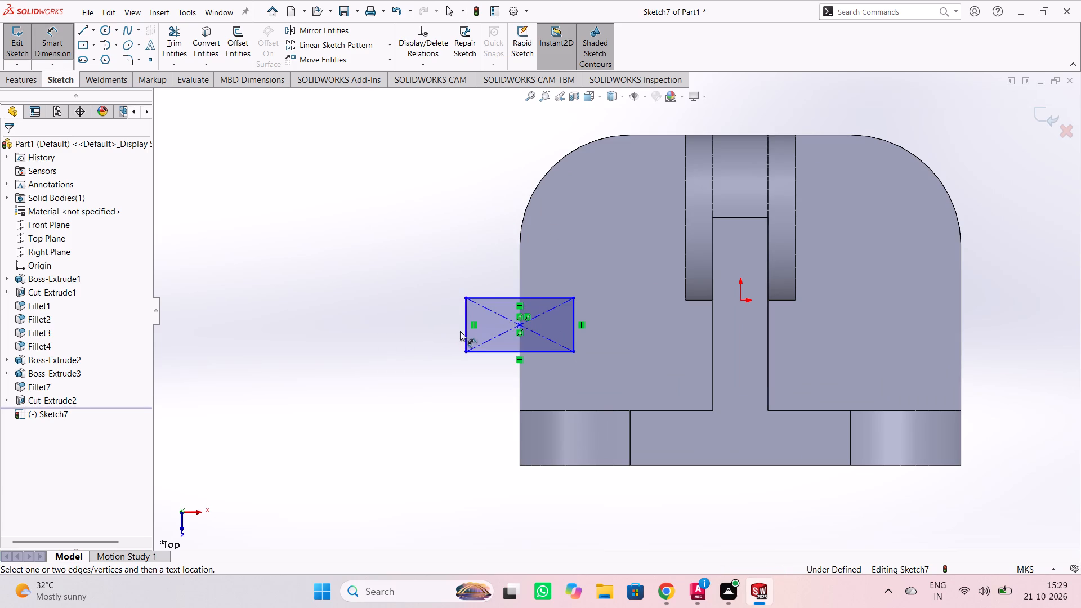
click(463, 334)
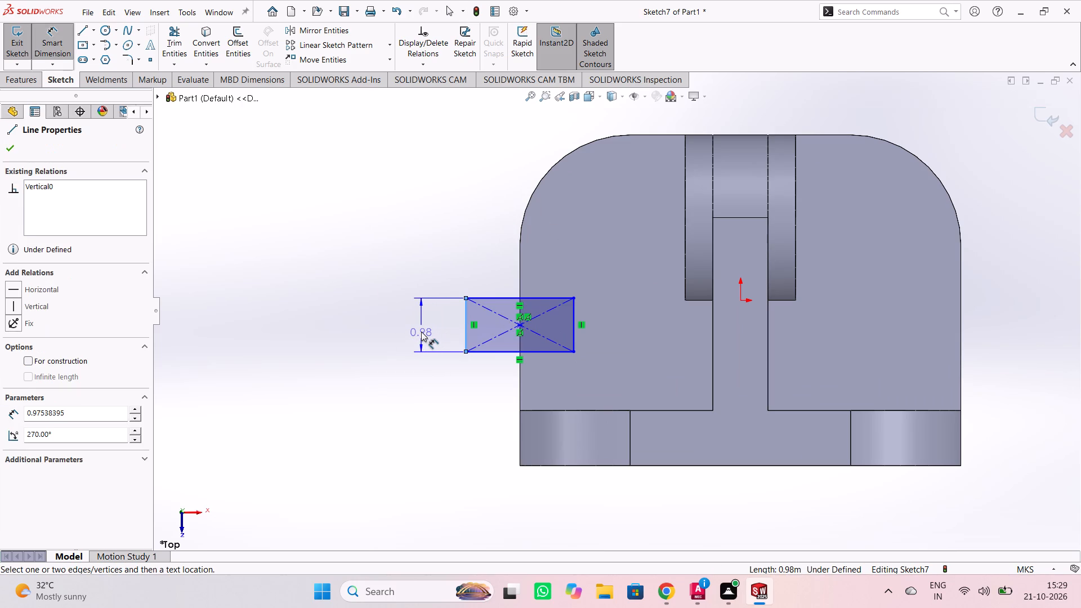
click(421, 330)
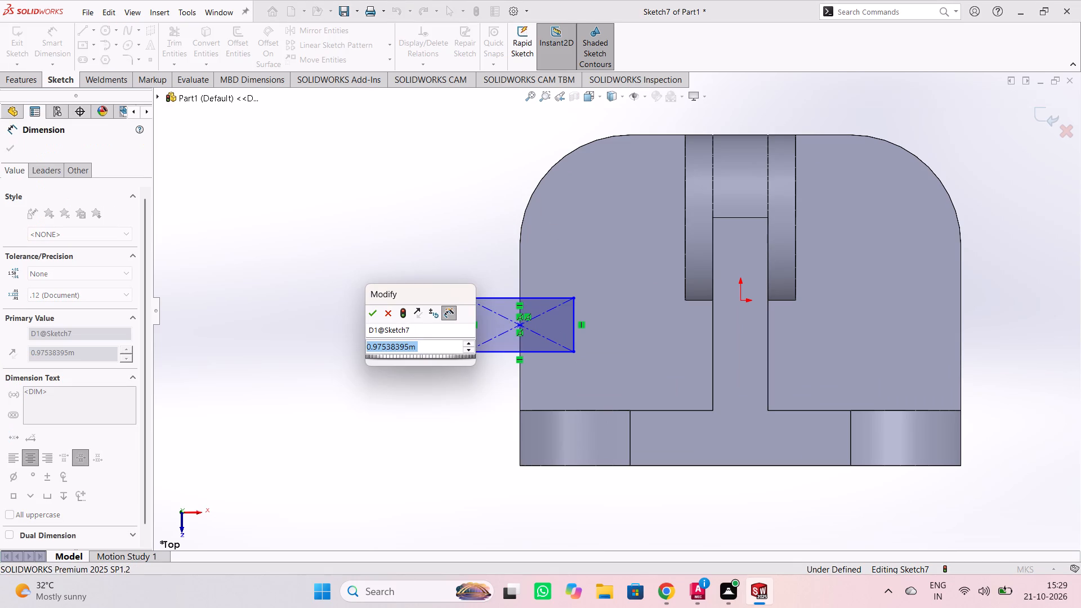
key(2)
key(Return)
click(377, 359)
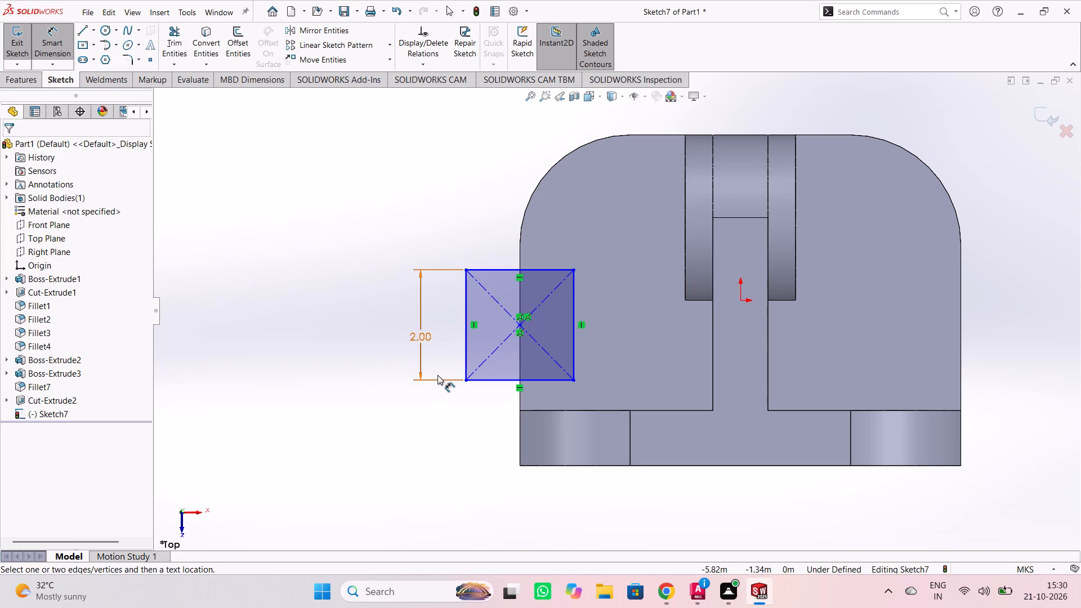
Dimension the distance from the plate's left side edge to the rectangle's inner vertical side and set it to 1.2 m.
scroll(458, 373, down, 1)
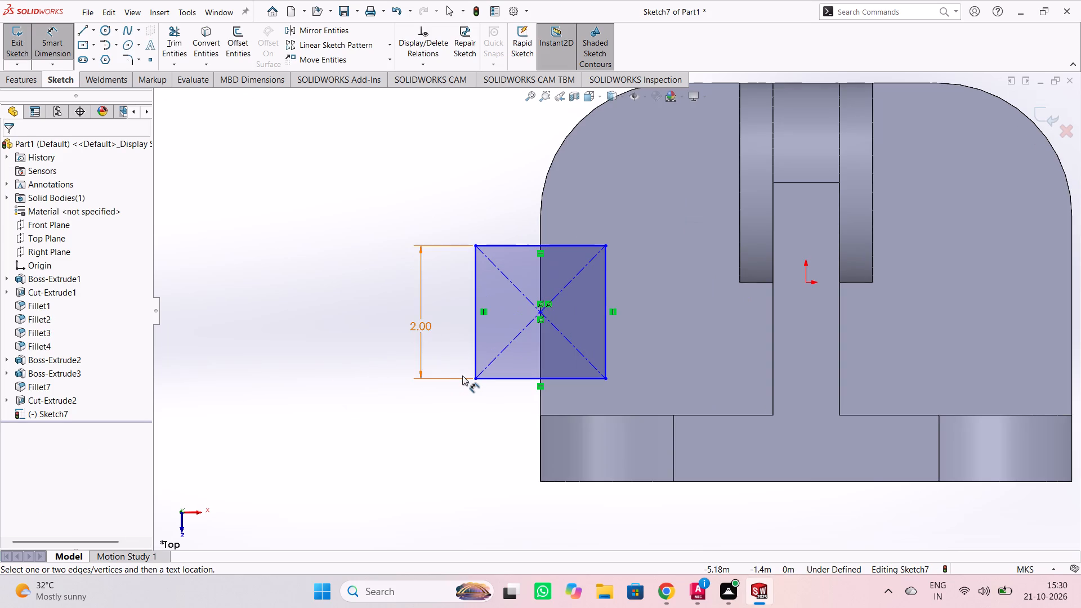
scroll(463, 376, up, 1)
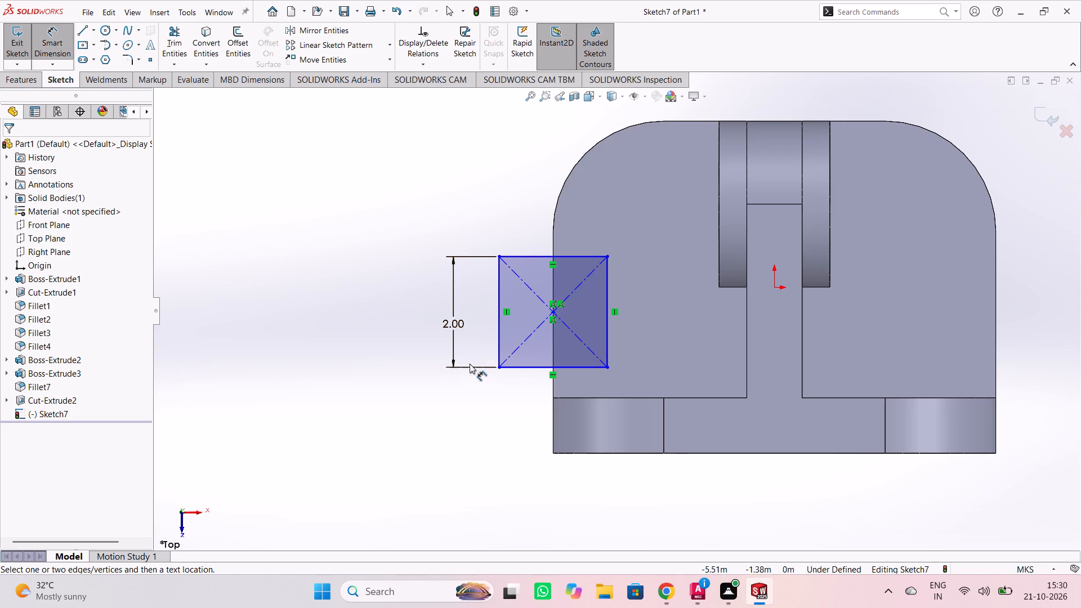
scroll(470, 364, up, 1)
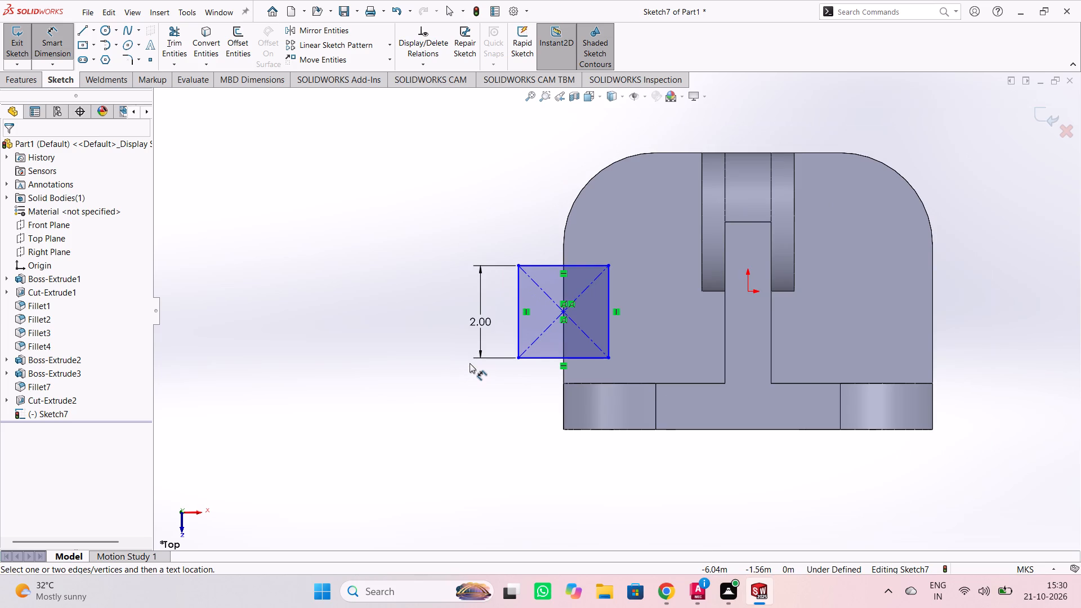
scroll(470, 363, down, 1)
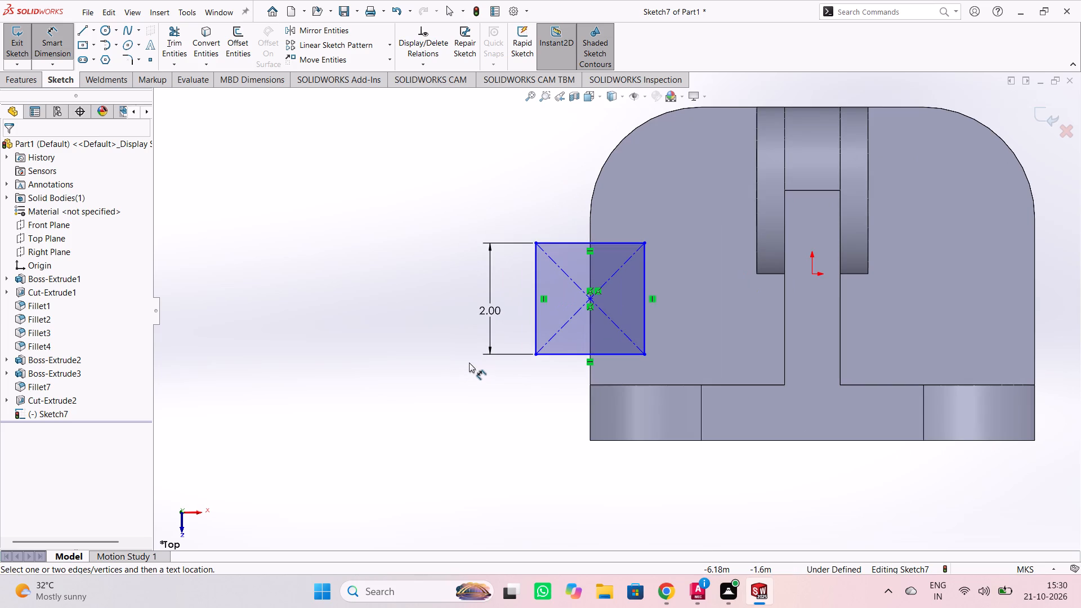
scroll(469, 361, down, 1)
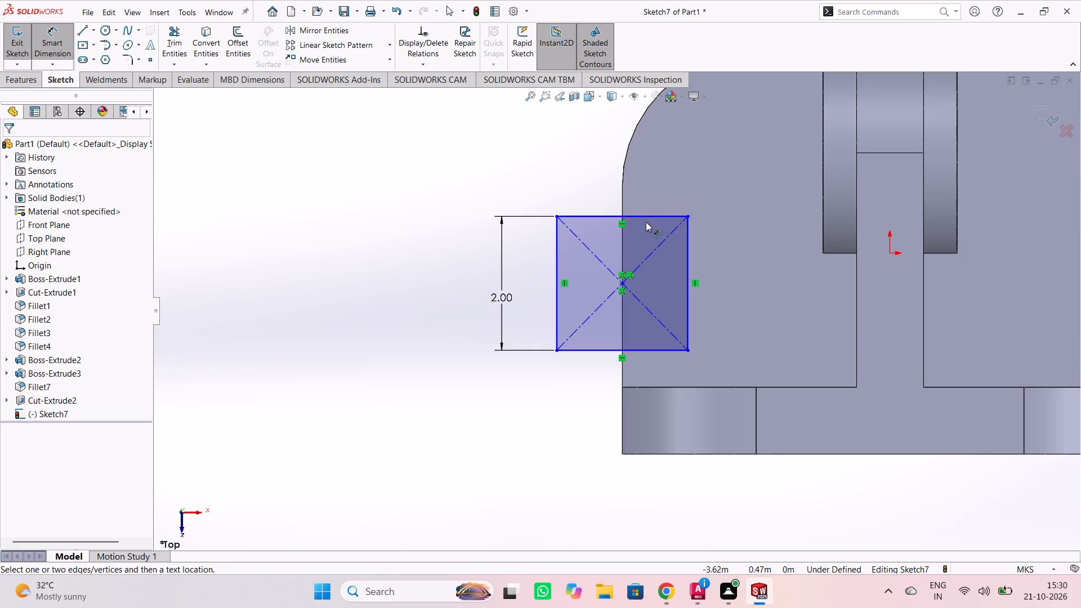
click(622, 207)
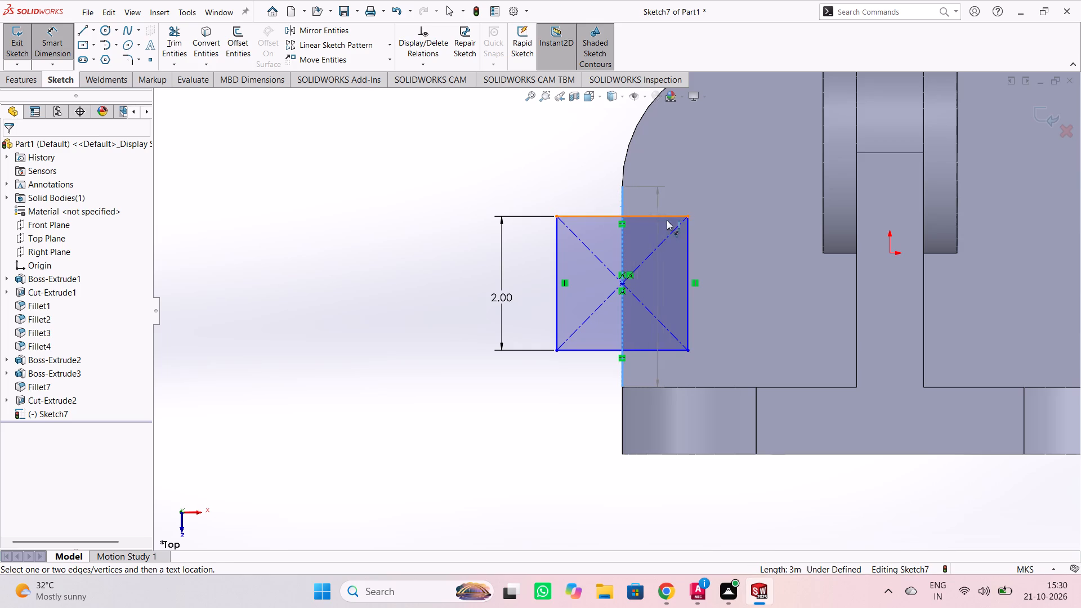
click(688, 249)
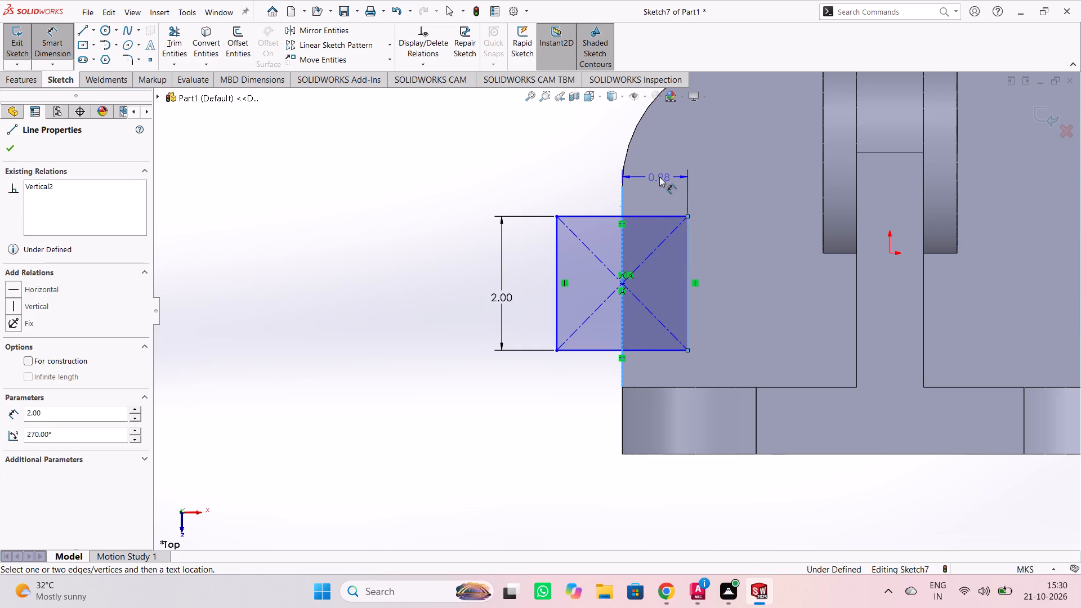
click(651, 179)
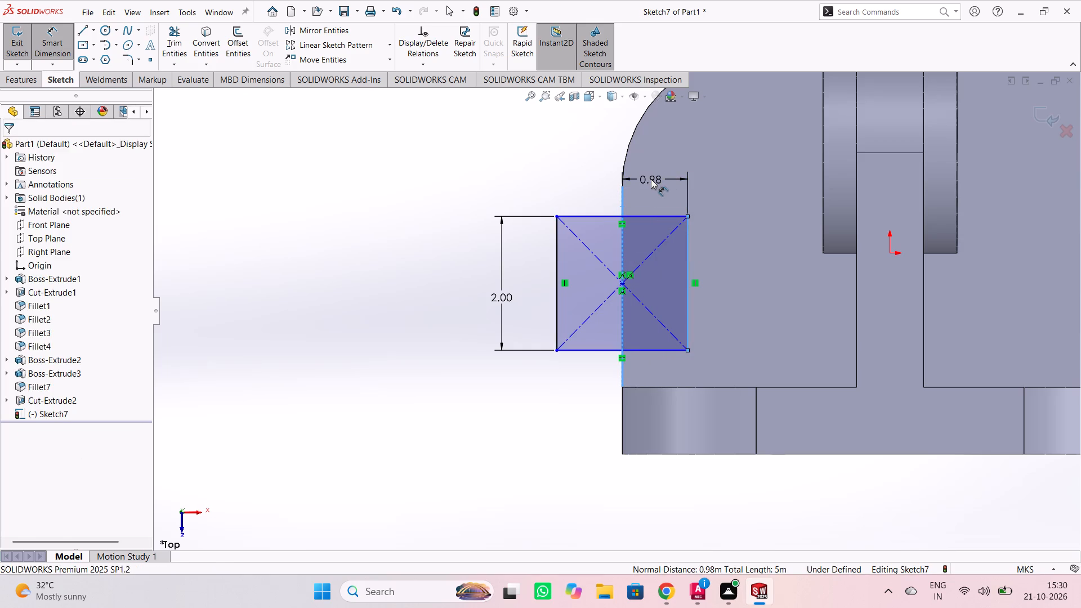
text(1.2)
key(Return)
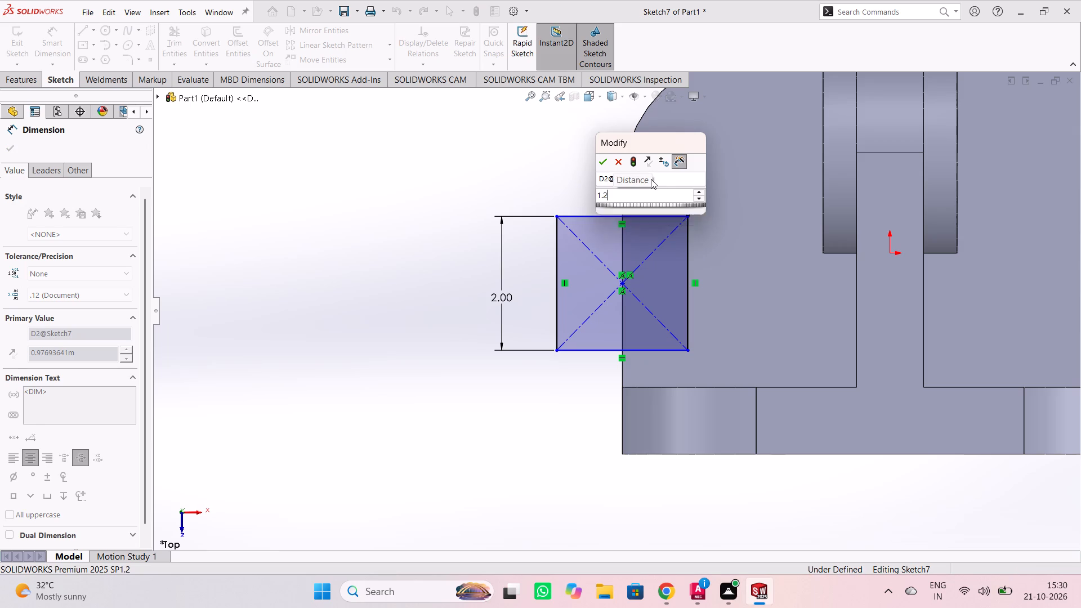
click(567, 179)
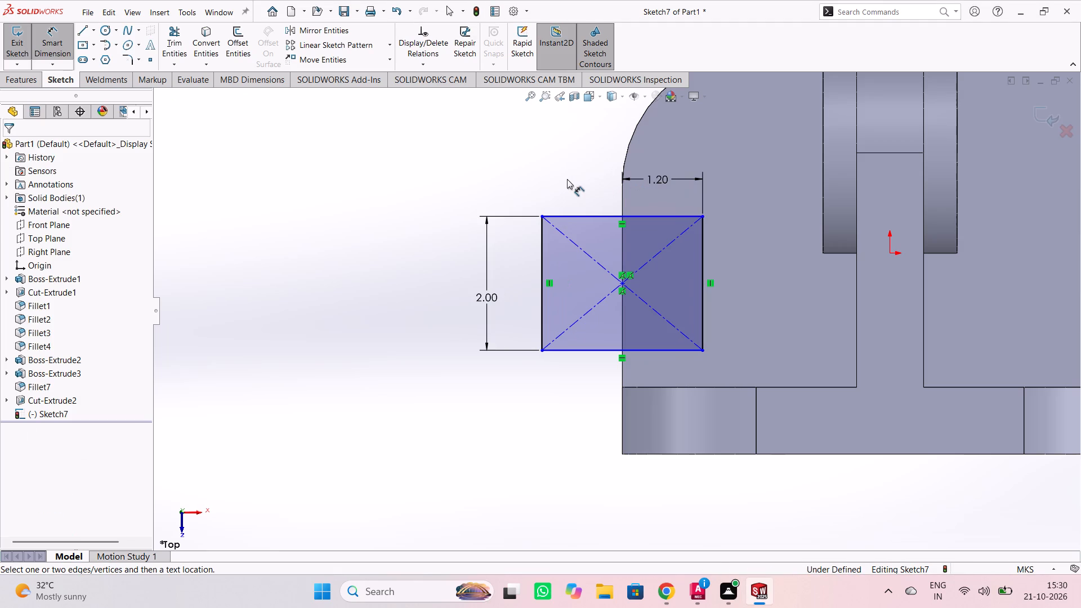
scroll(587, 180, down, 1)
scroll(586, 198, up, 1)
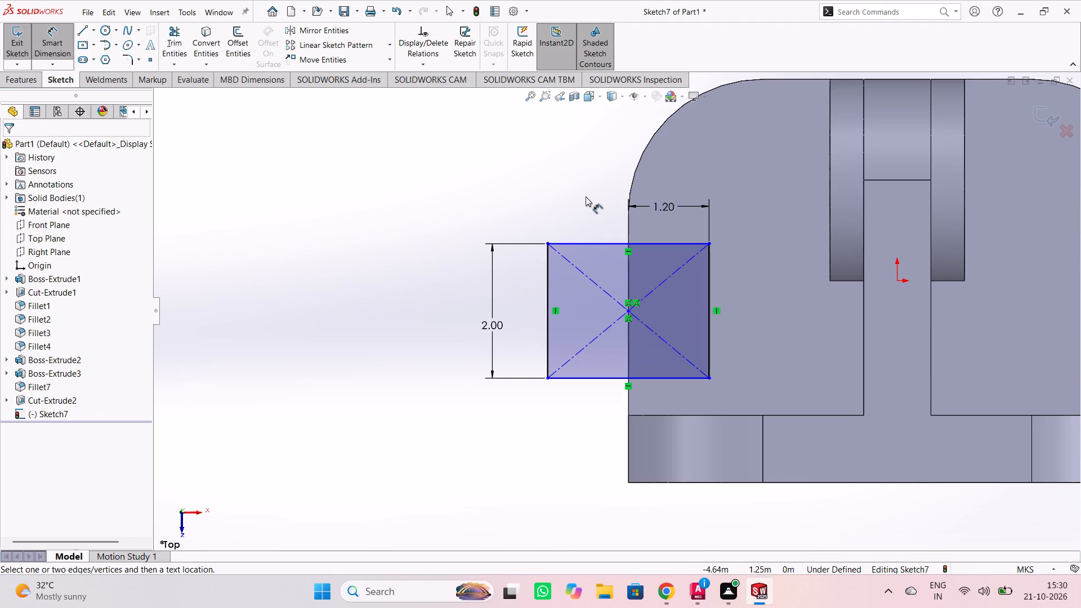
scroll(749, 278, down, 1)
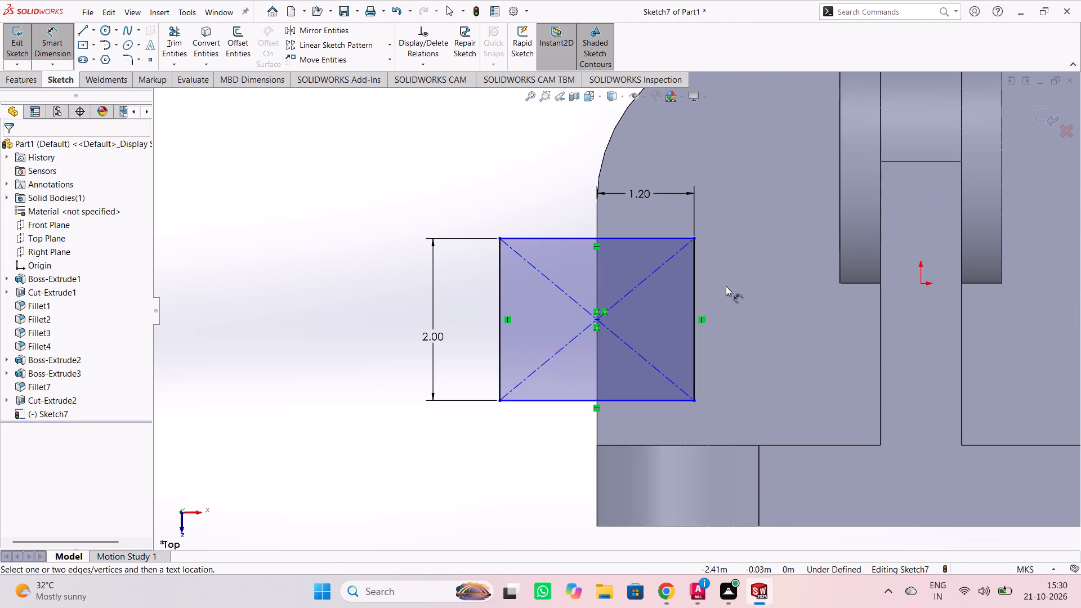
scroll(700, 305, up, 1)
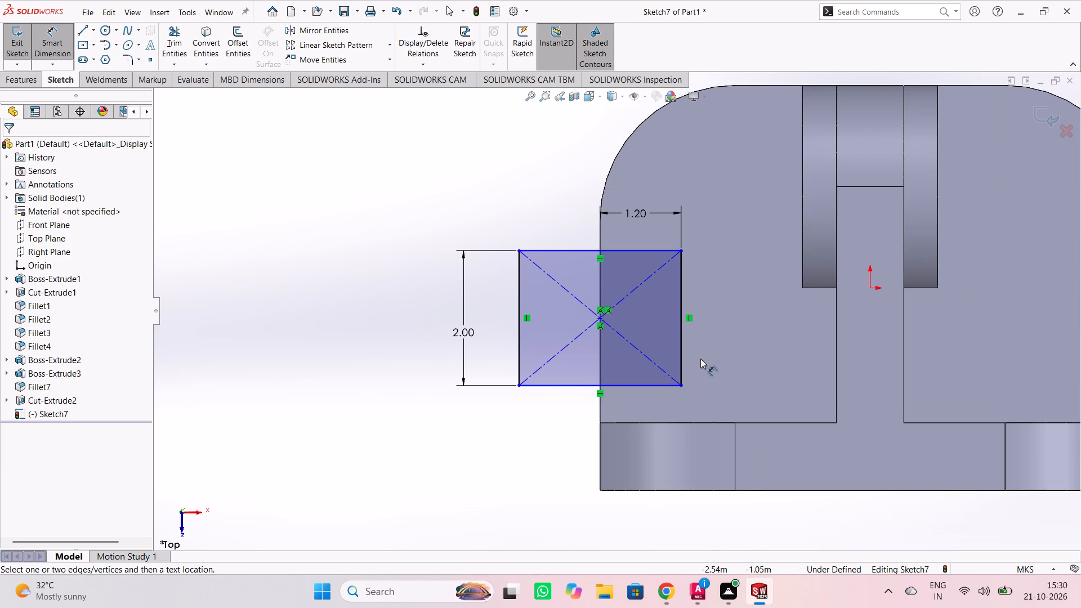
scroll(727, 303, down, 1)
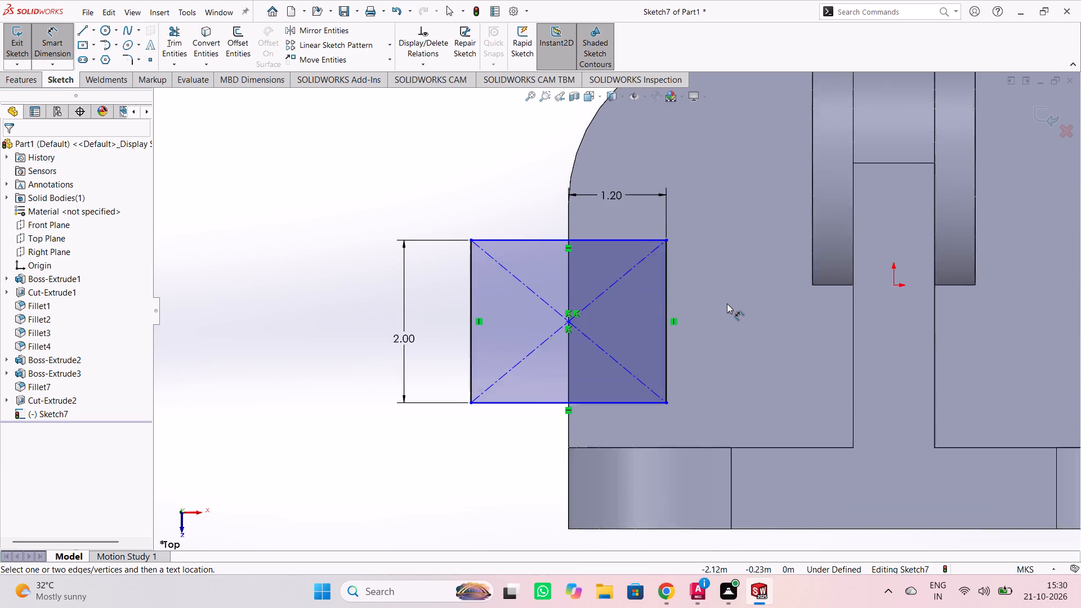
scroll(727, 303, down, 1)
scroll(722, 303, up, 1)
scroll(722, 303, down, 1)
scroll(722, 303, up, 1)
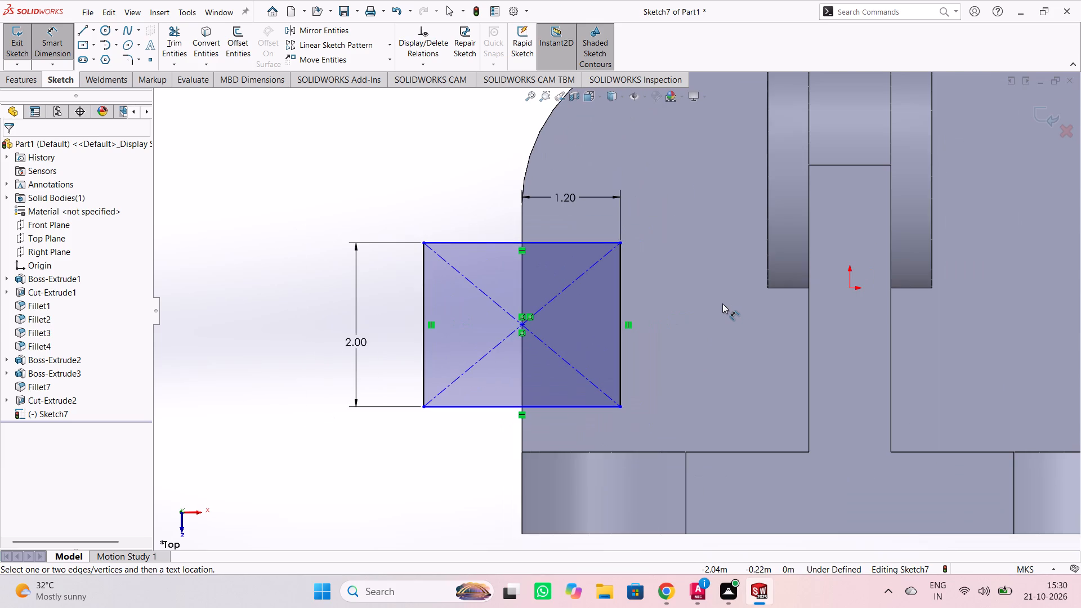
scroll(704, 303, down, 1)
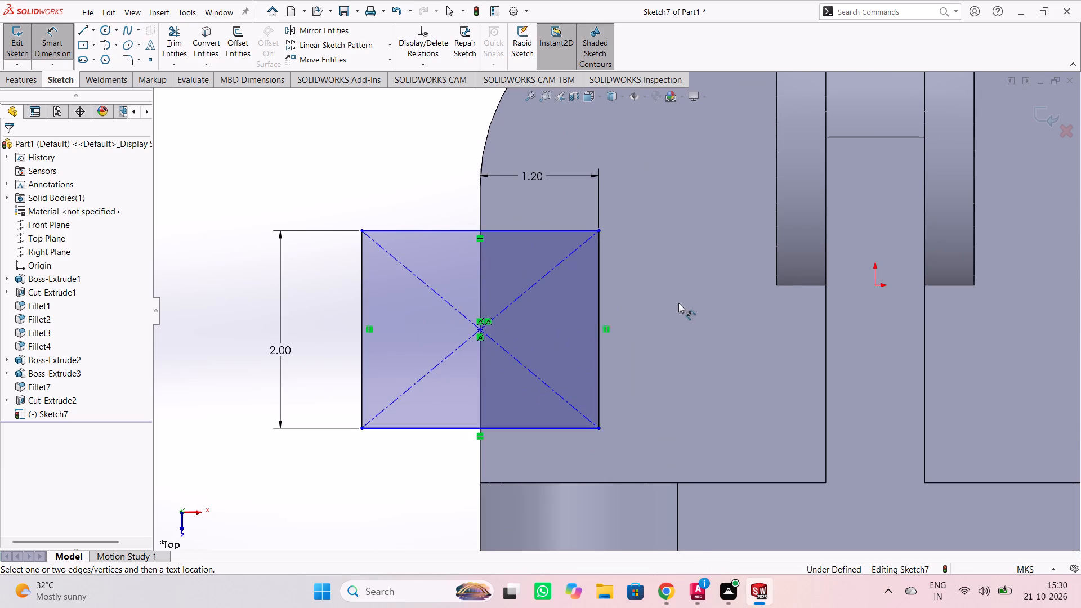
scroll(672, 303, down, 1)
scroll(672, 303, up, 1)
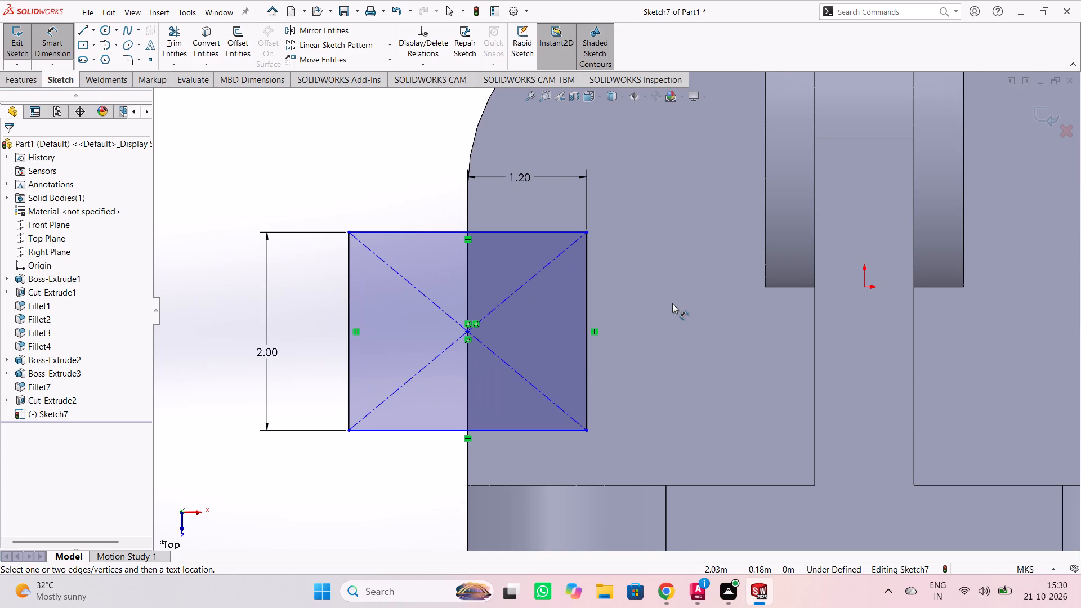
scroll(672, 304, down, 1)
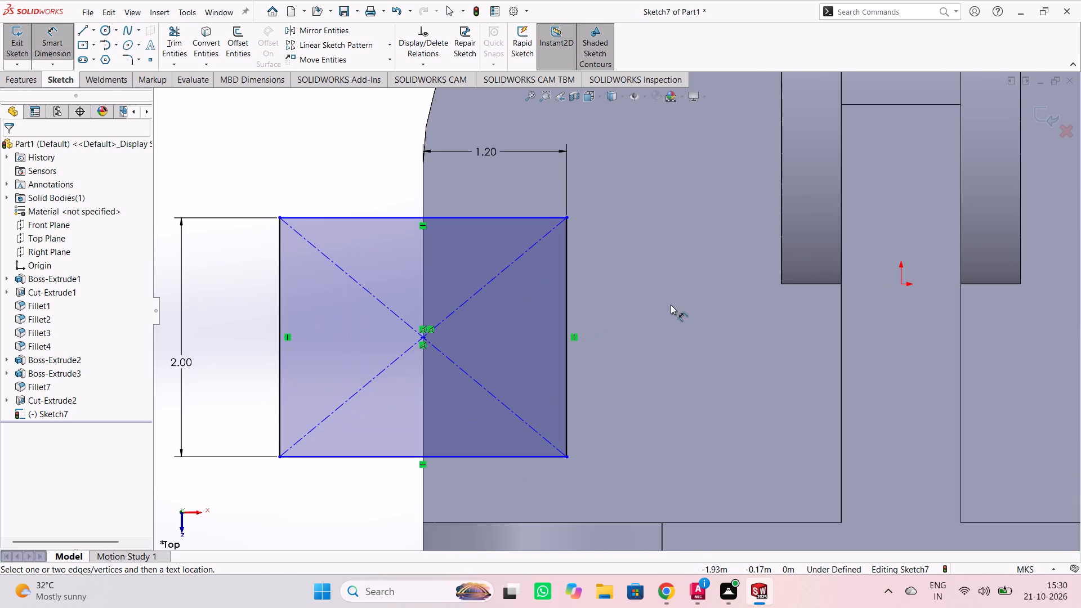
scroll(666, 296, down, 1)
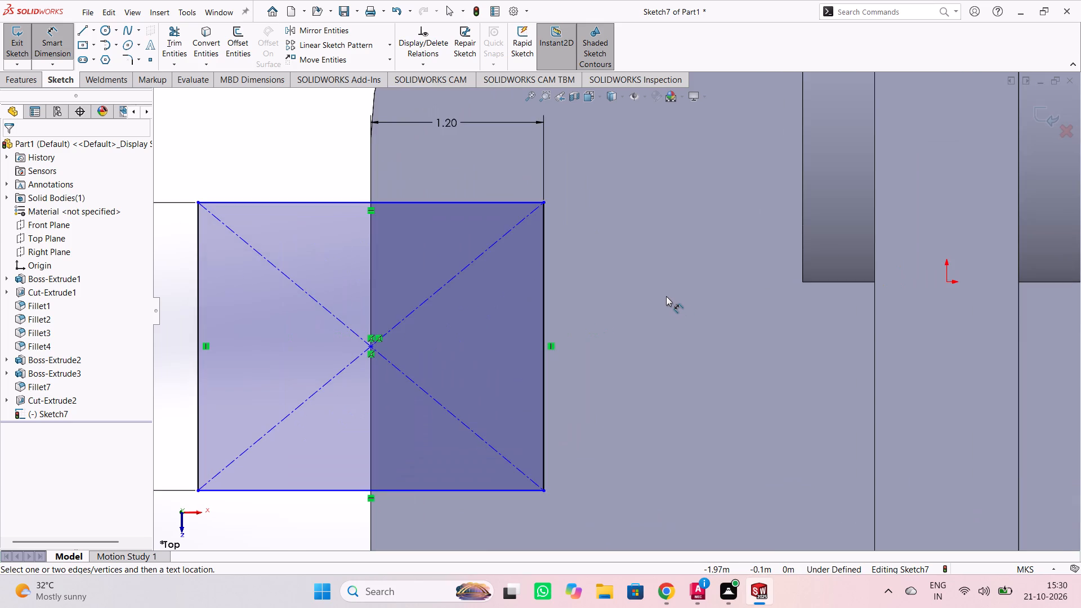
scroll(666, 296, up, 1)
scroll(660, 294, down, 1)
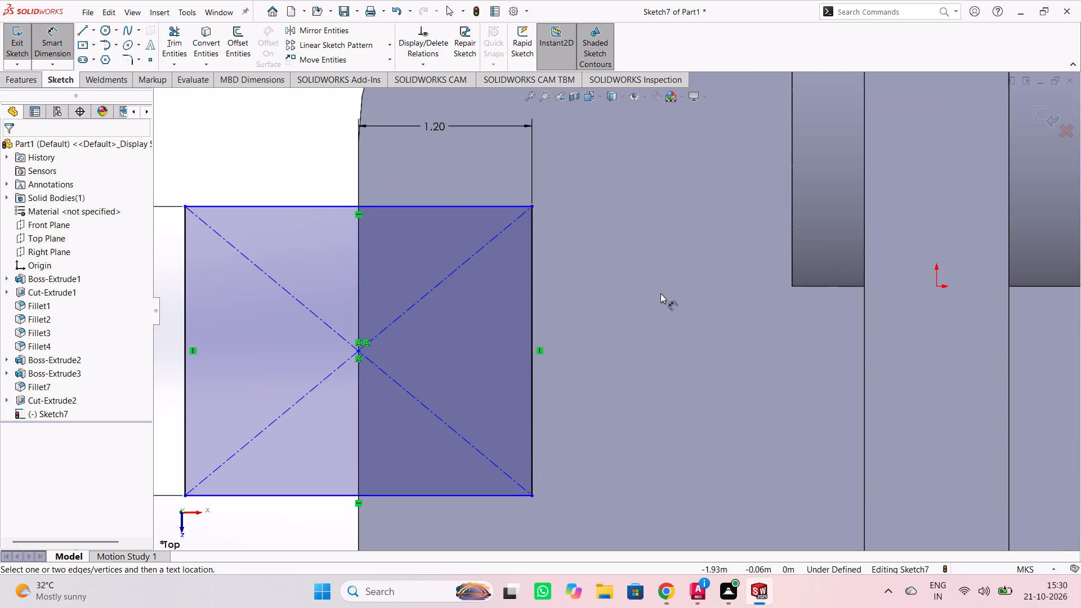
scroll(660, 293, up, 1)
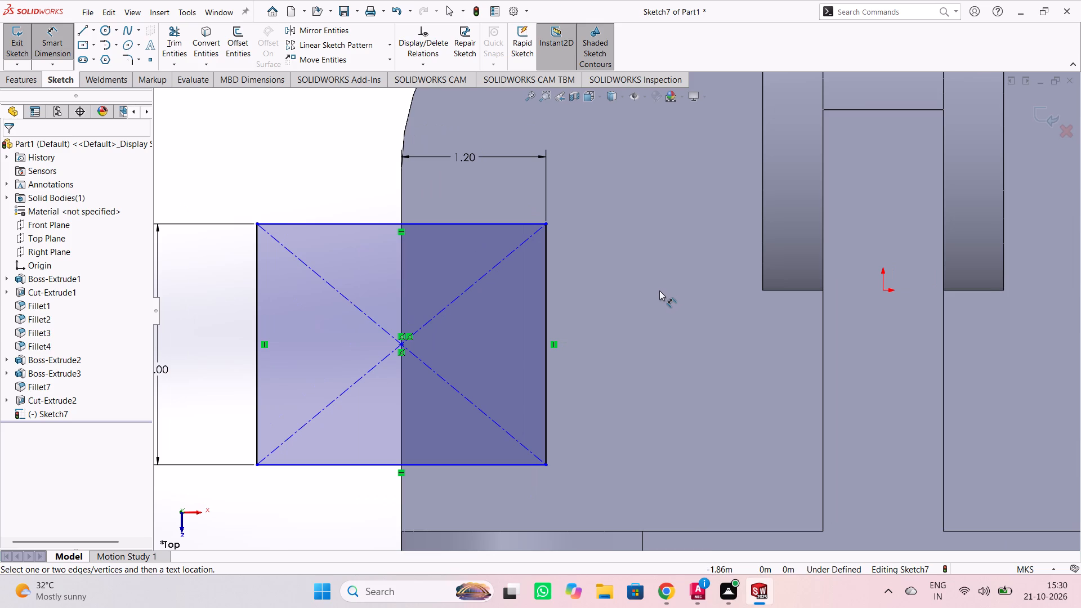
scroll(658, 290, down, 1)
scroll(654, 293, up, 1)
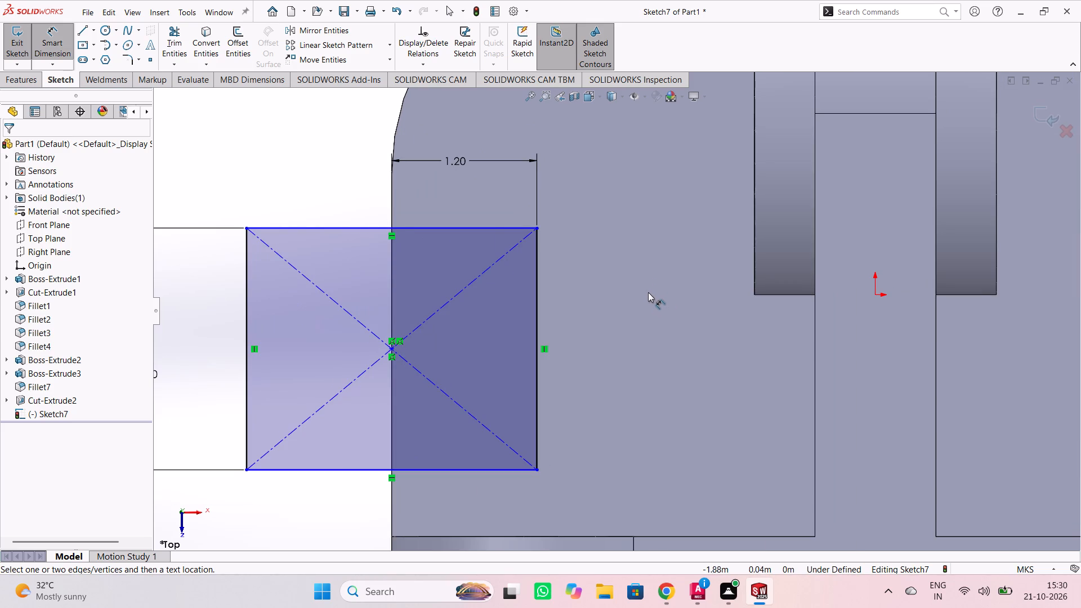
Sketch lines extending the rectangle about 0.8 m inward at its full height, closed by a vertical side of two 1 m segments.
scroll(656, 290, down, 1)
scroll(656, 288, up, 4)
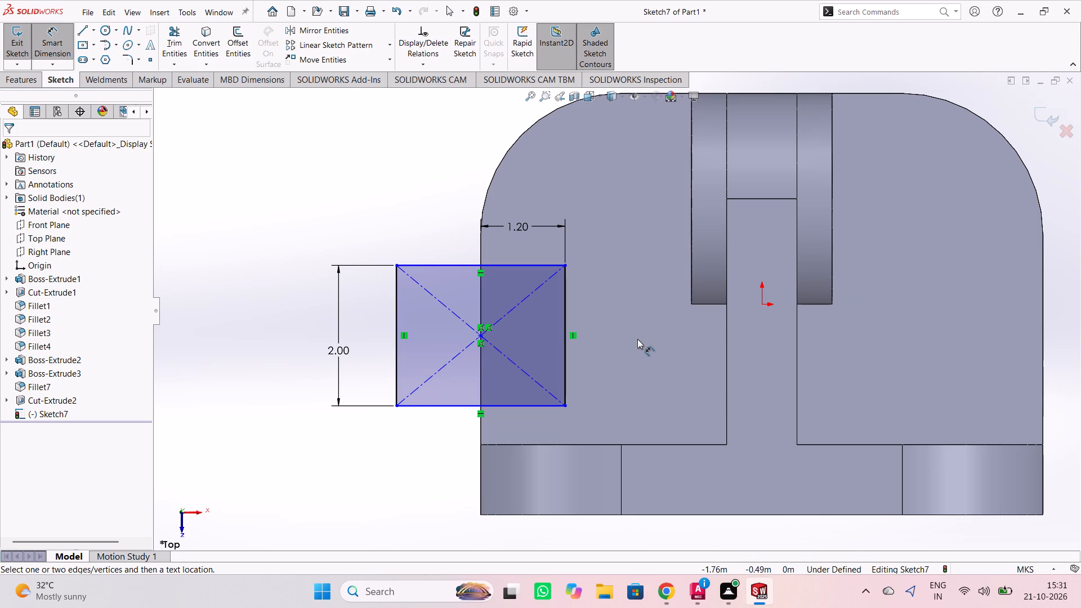
scroll(635, 341, down, 1)
scroll(632, 343, up, 1)
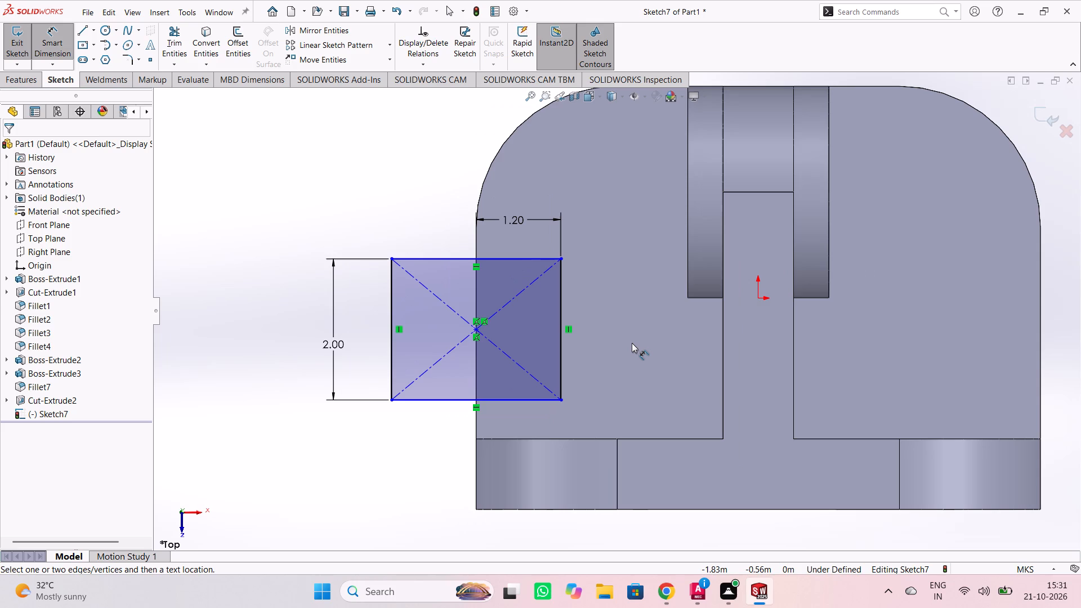
scroll(632, 343, down, 1)
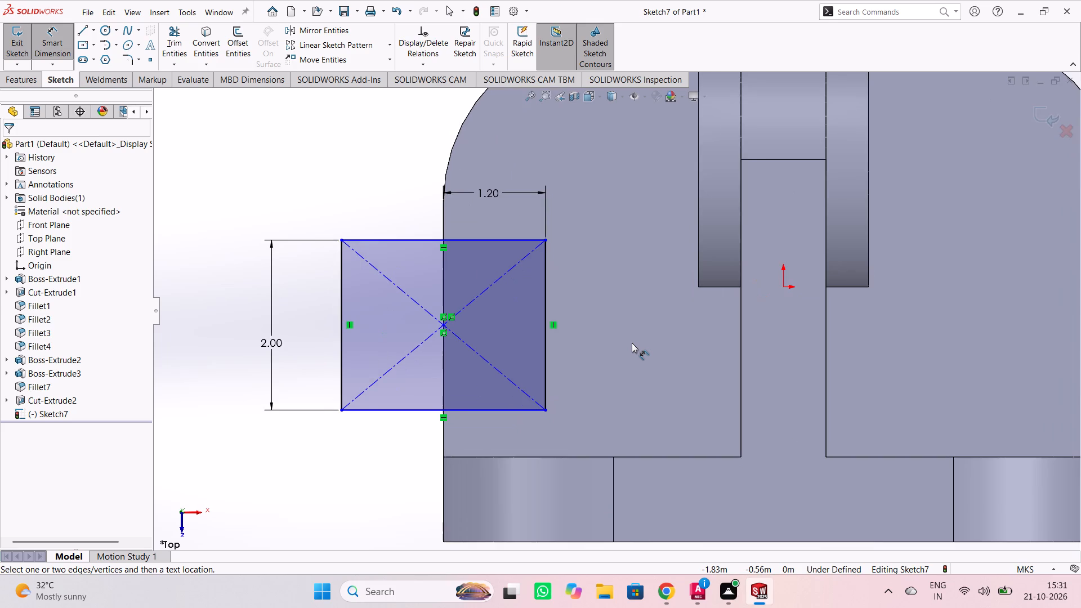
scroll(632, 343, up, 1)
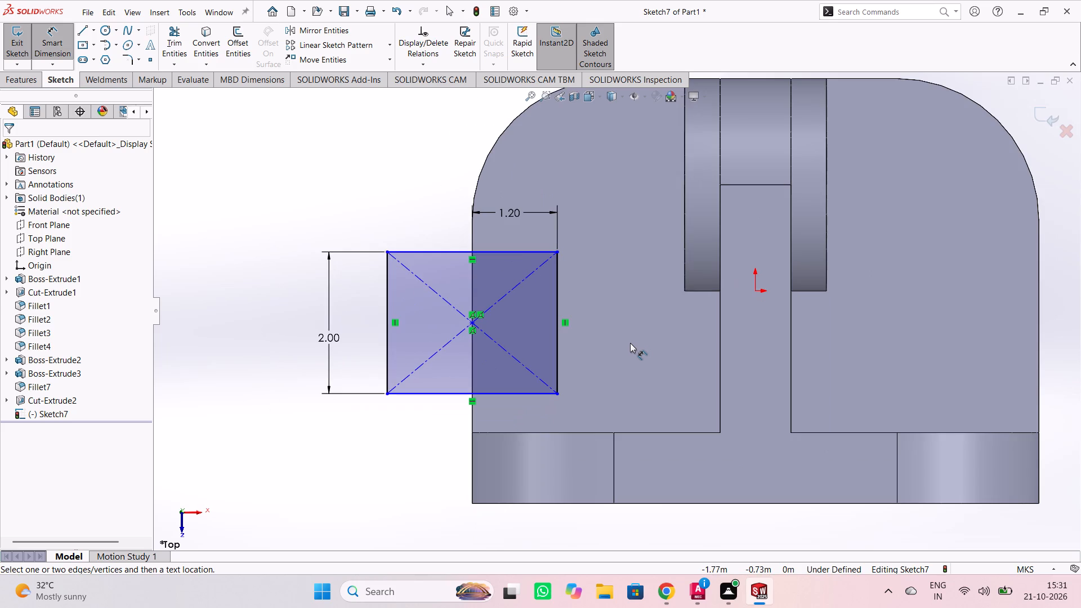
click(80, 35)
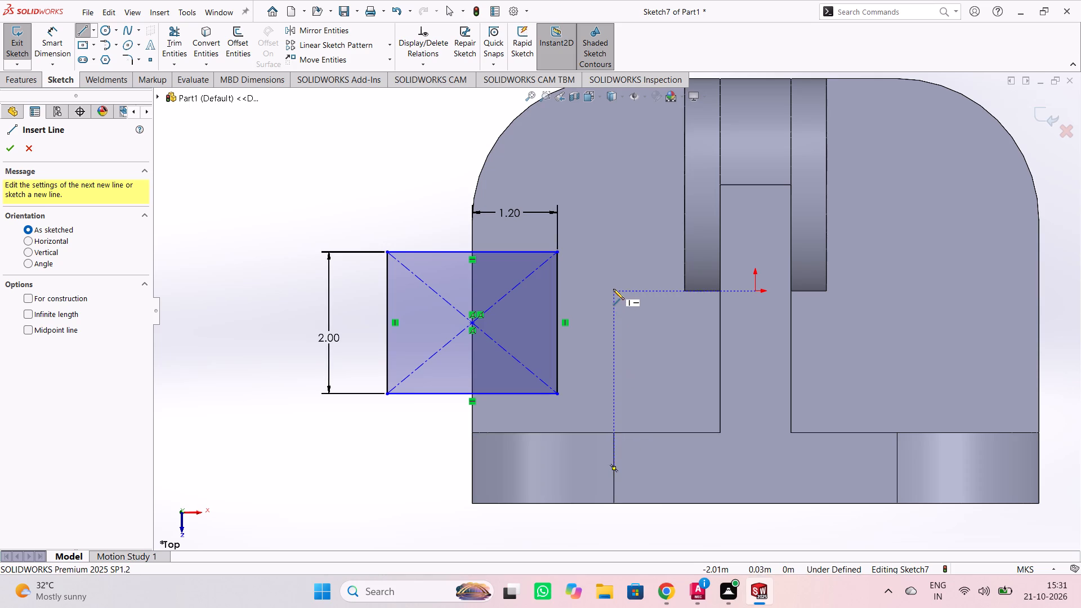
click(611, 320)
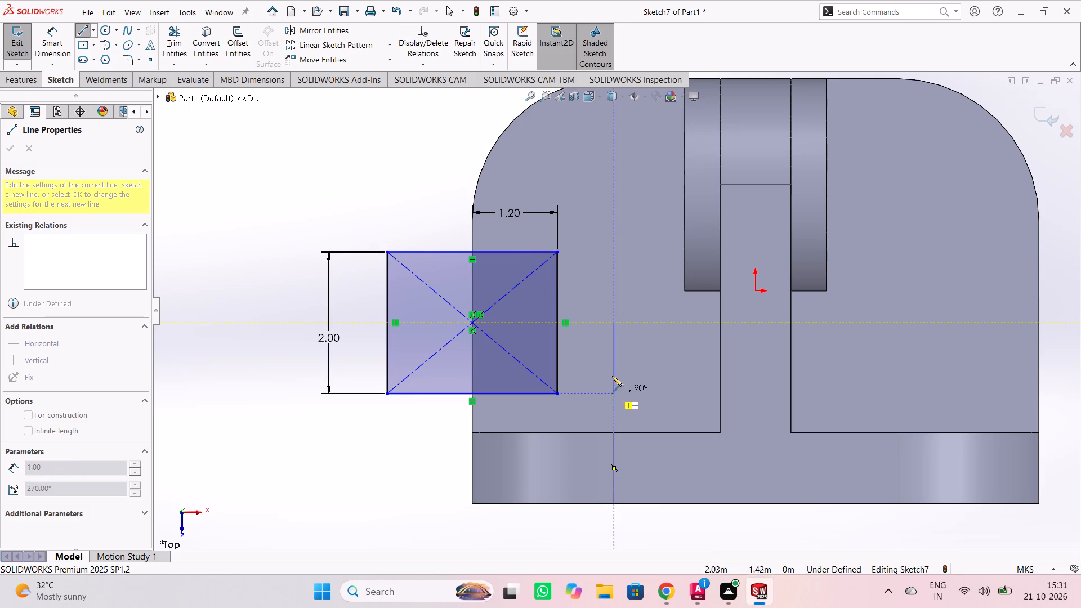
click(612, 394)
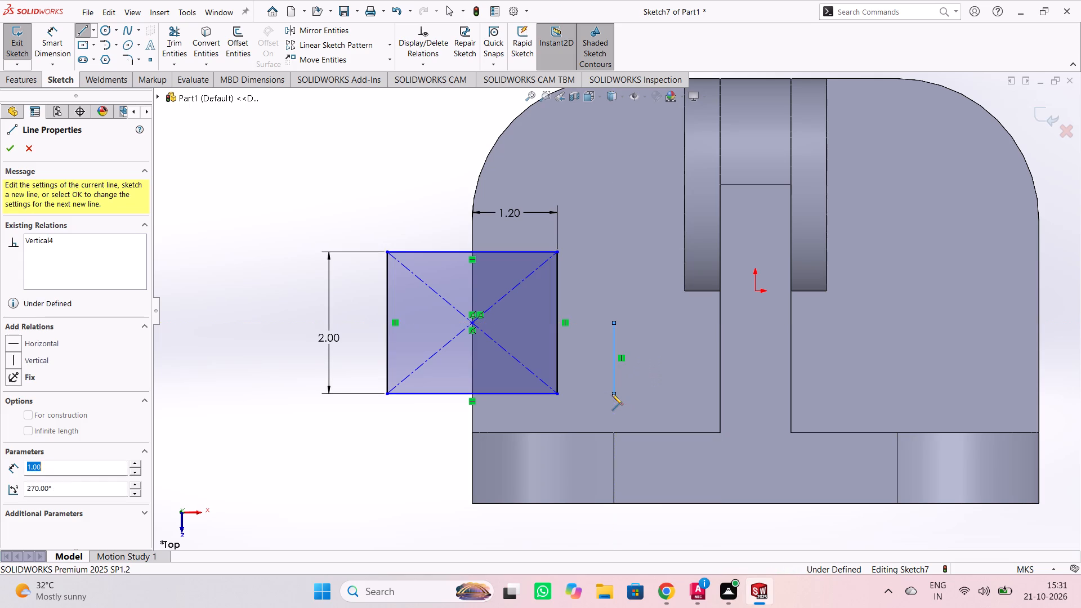
click(556, 392)
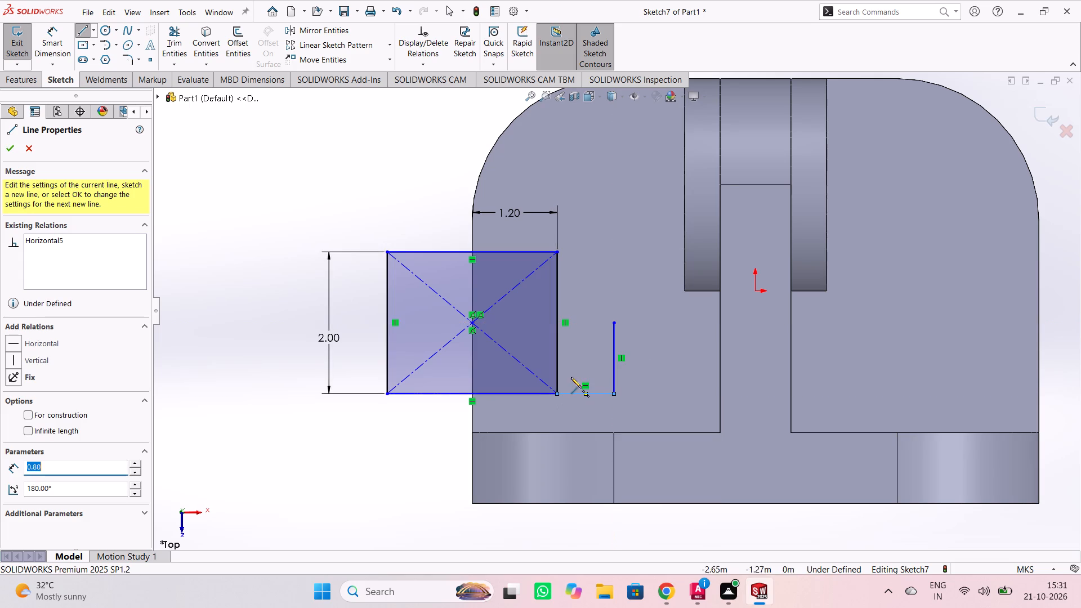
click(612, 321)
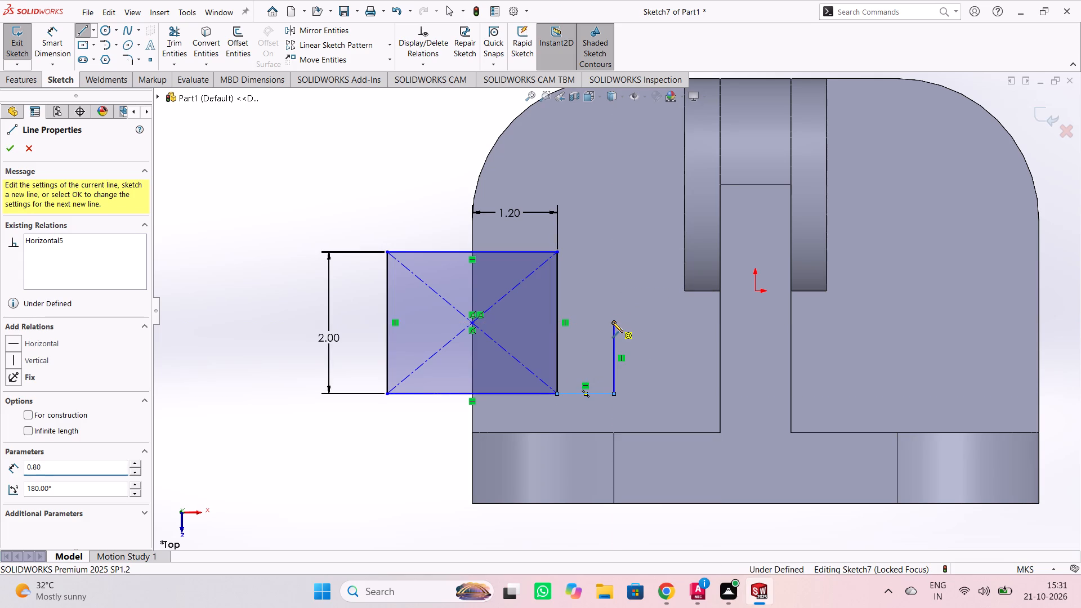
click(612, 252)
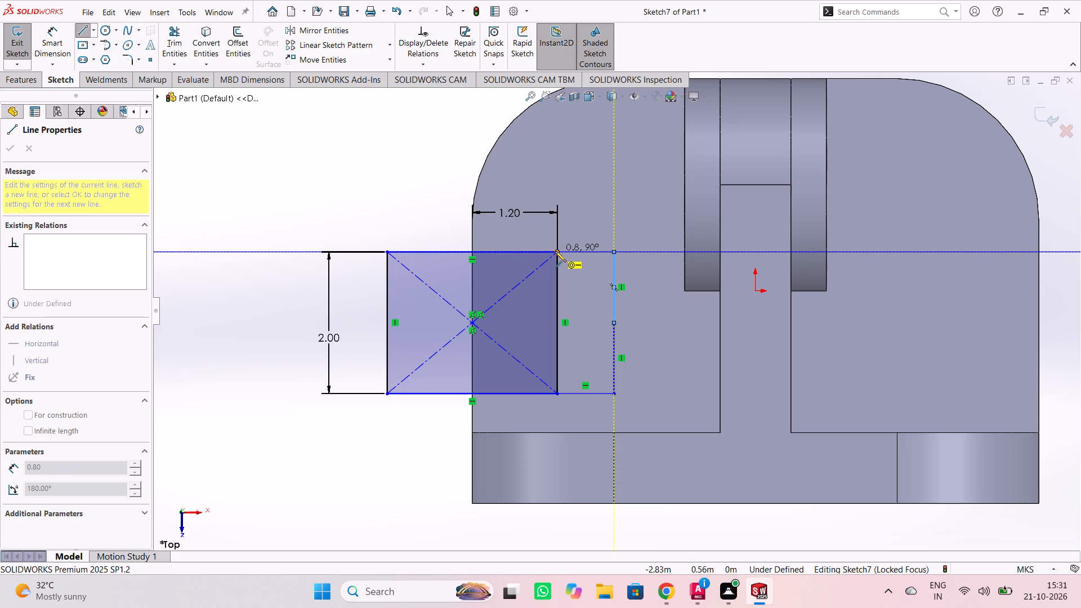
click(555, 251)
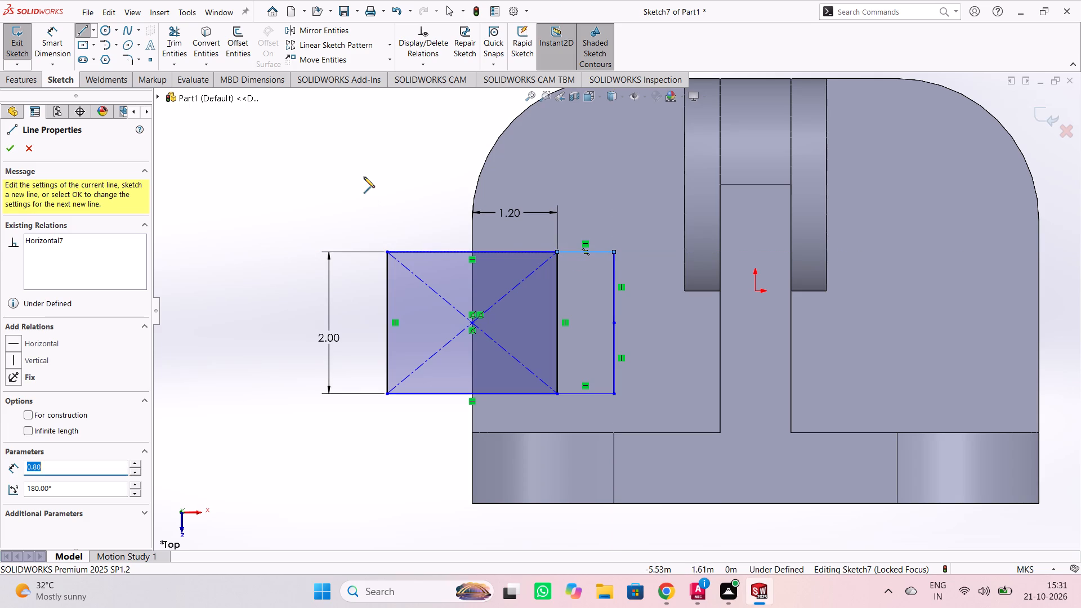
key(Escape)
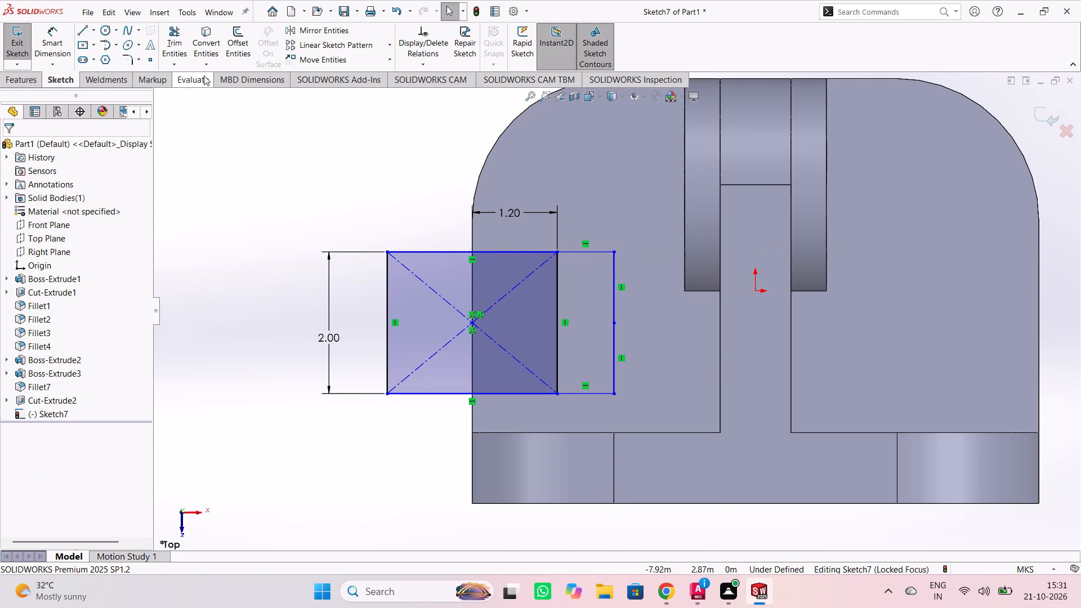
Trim away the rectangle's original inner vertical side between the two adjoining areas.
click(182, 43)
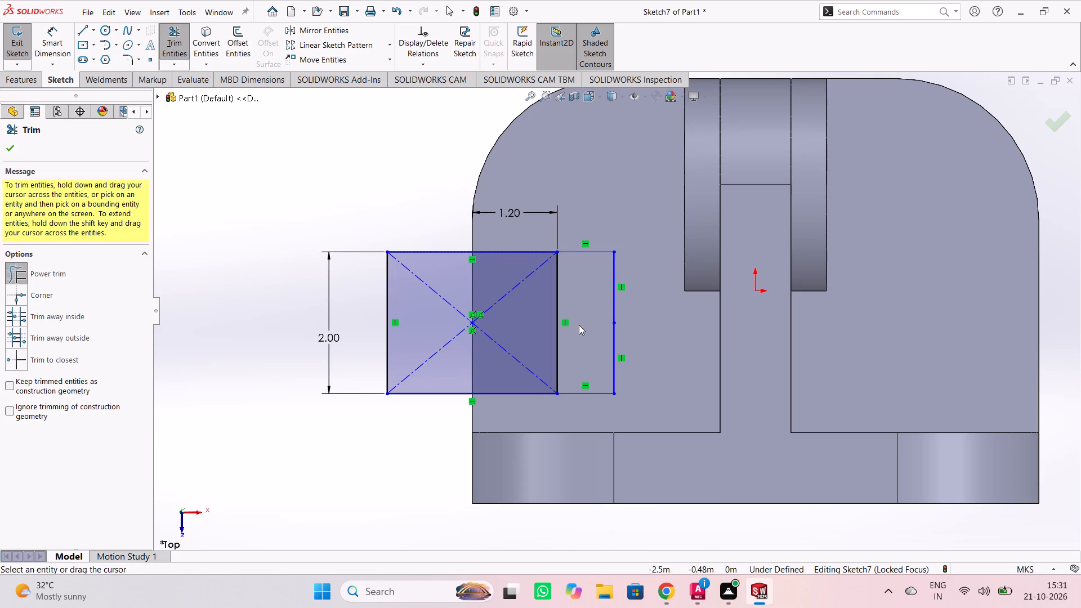
drag(578, 323, 541, 323)
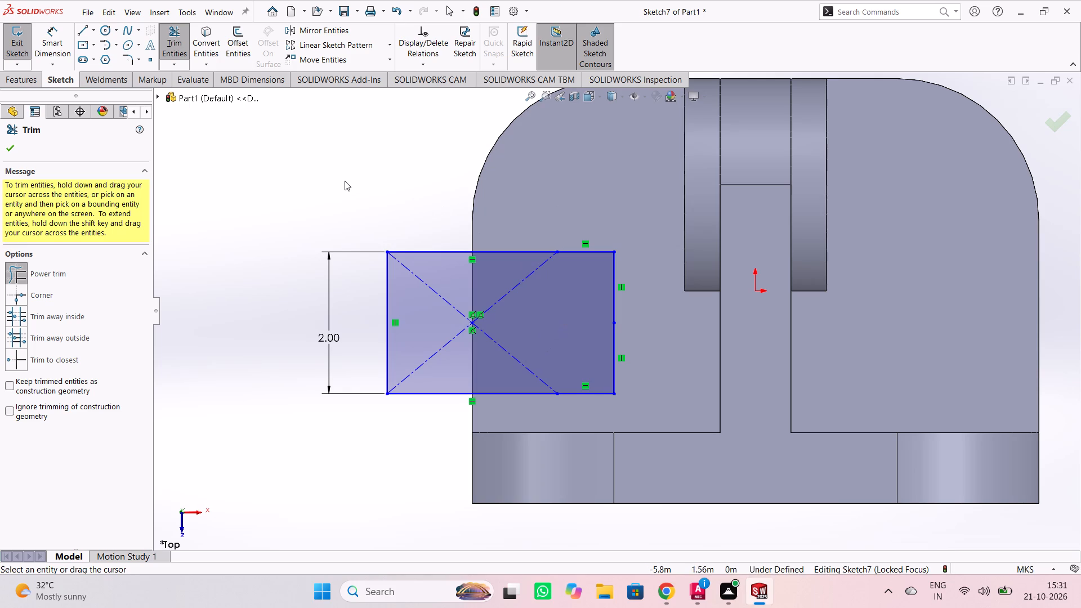
key(Escape)
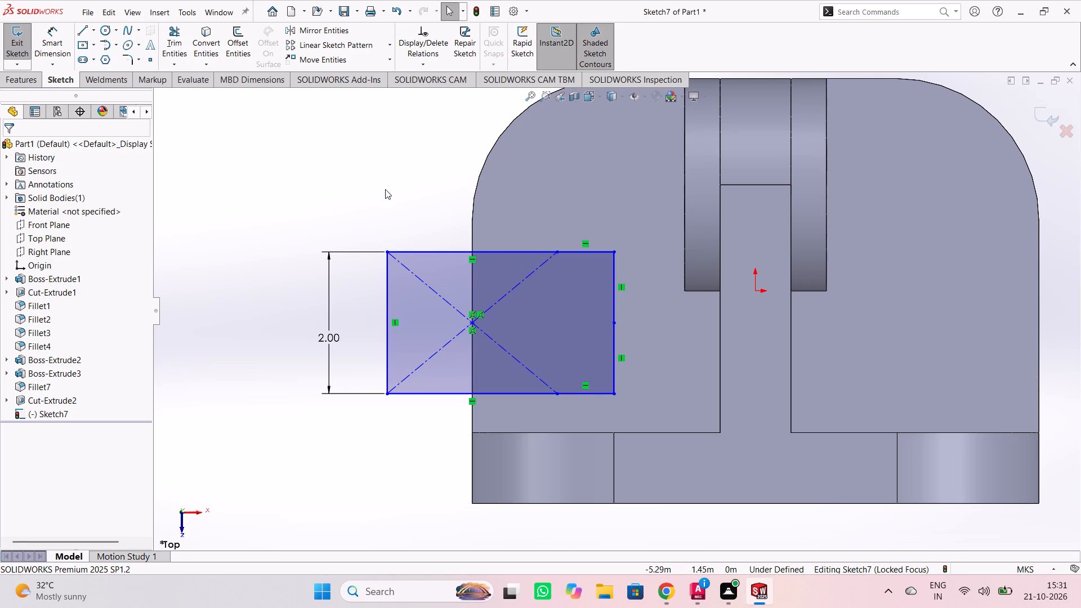
Dimension the distance from the plate's left side edge to the extended rectangle's inner vertical side at 2 m.
click(65, 49)
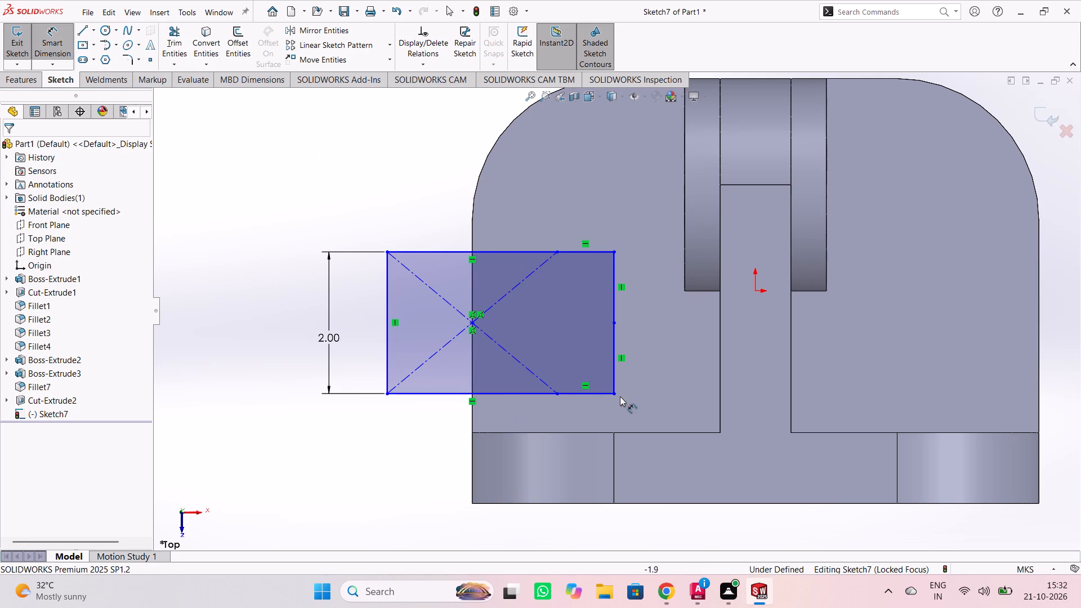
click(617, 368)
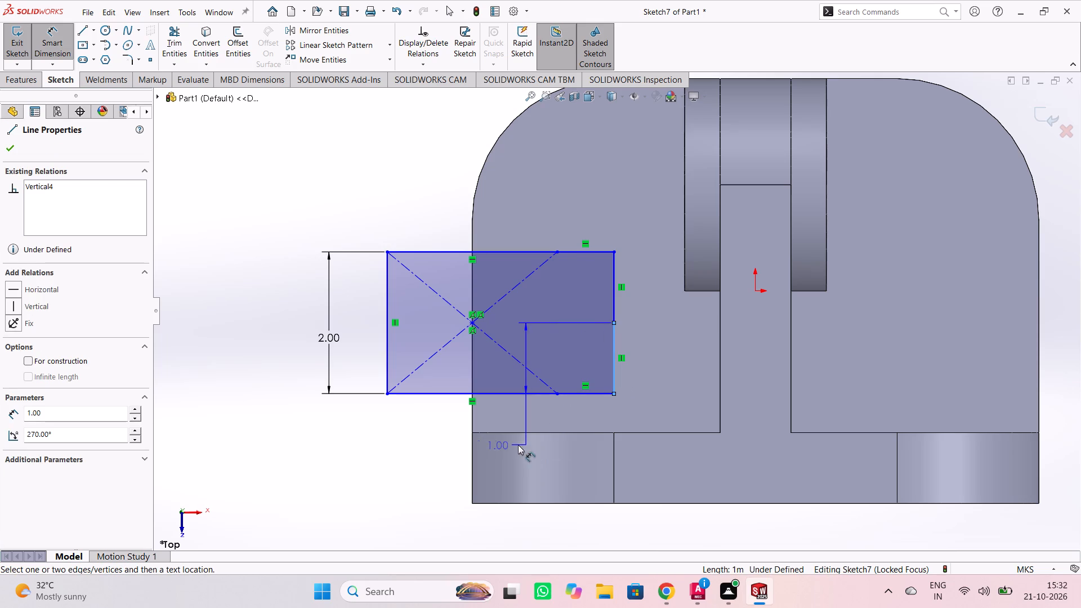
click(471, 422)
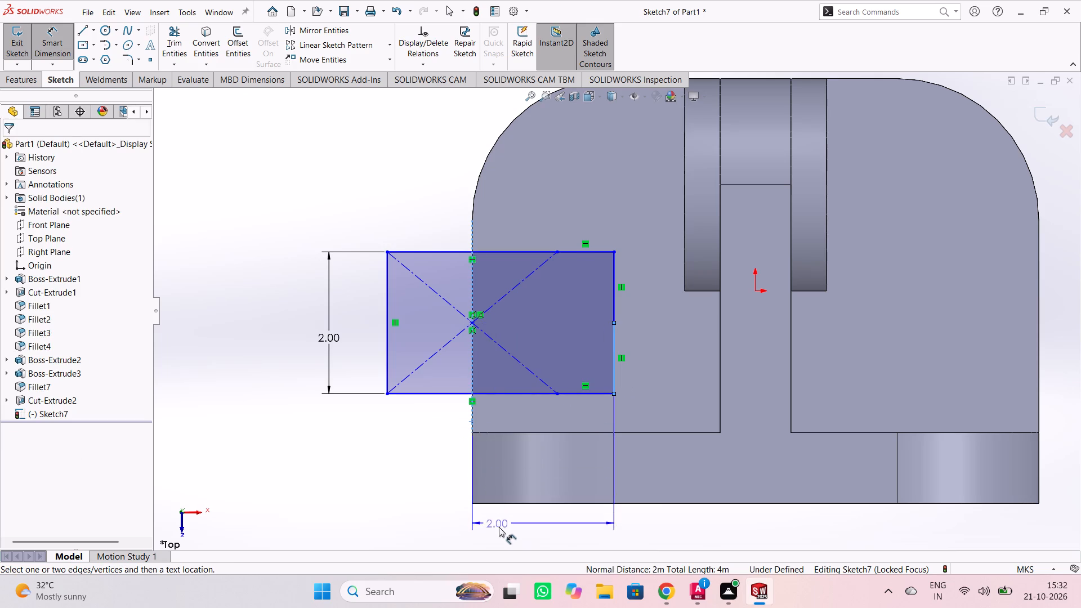
click(536, 535)
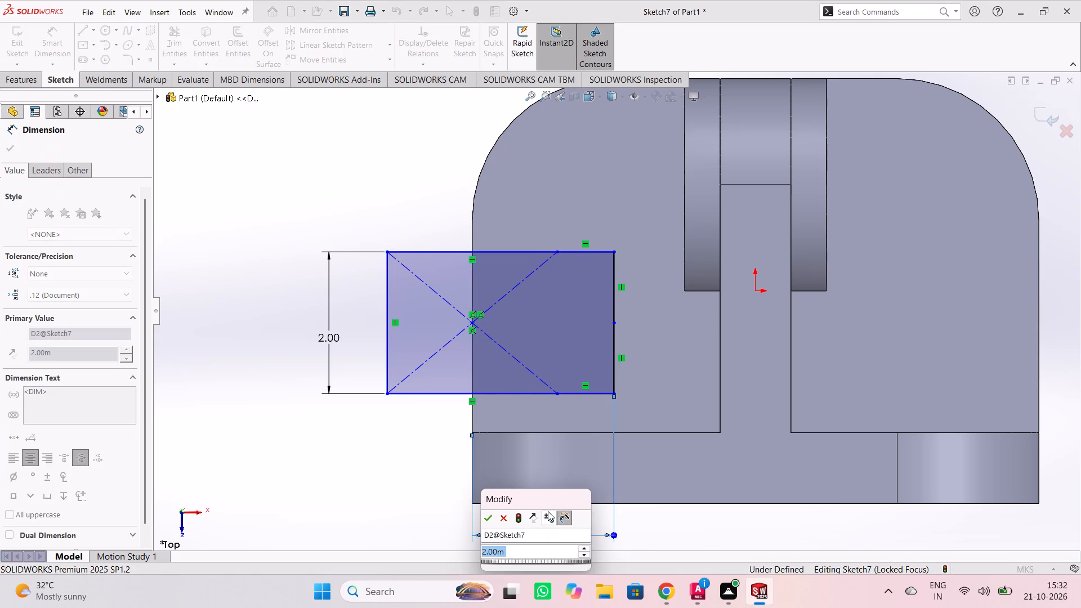
click(489, 524)
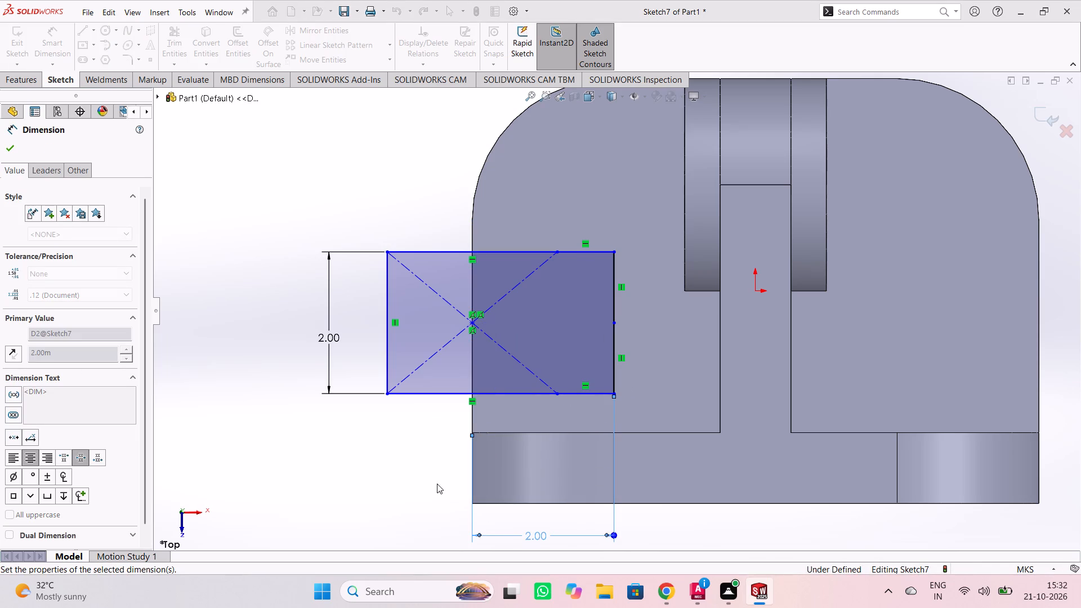
click(430, 473)
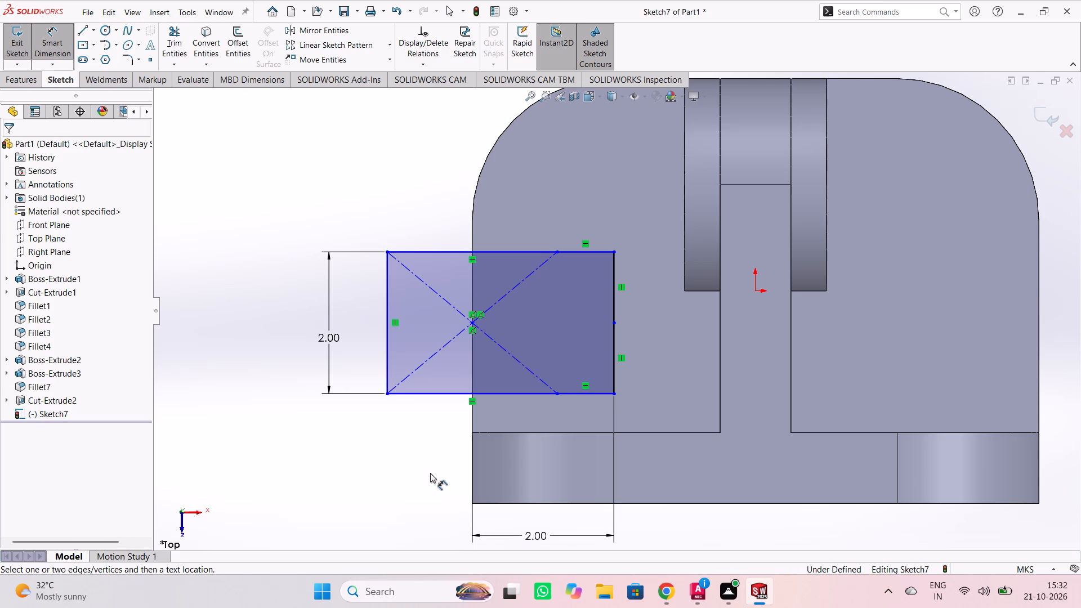
Trim away both diagonal construction lines inside the rectangle.
middle_drag(421, 471, 452, 435)
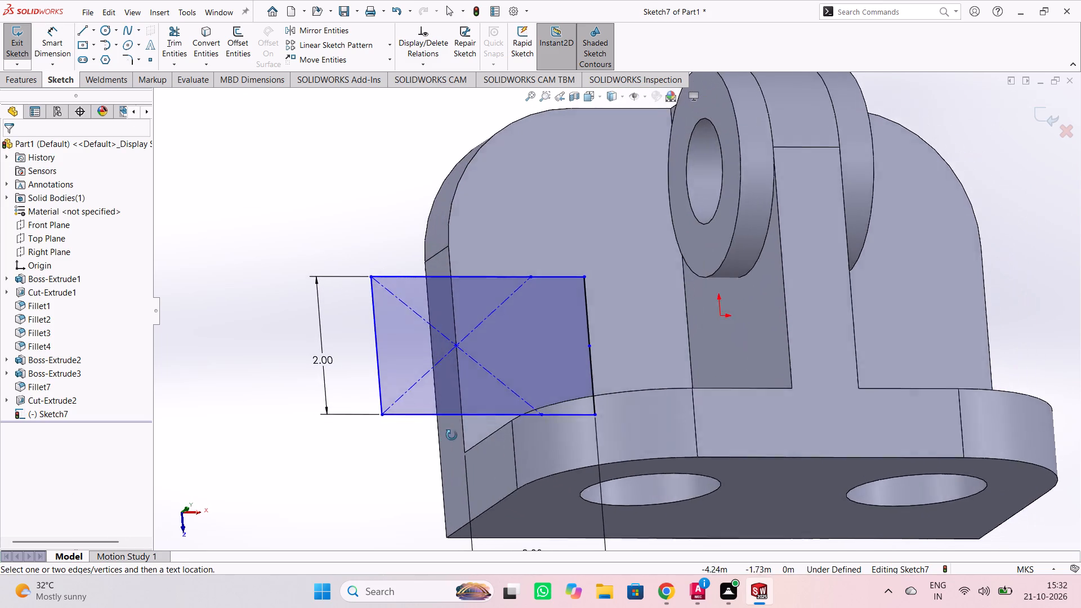
middle_drag(452, 435, 524, 336)
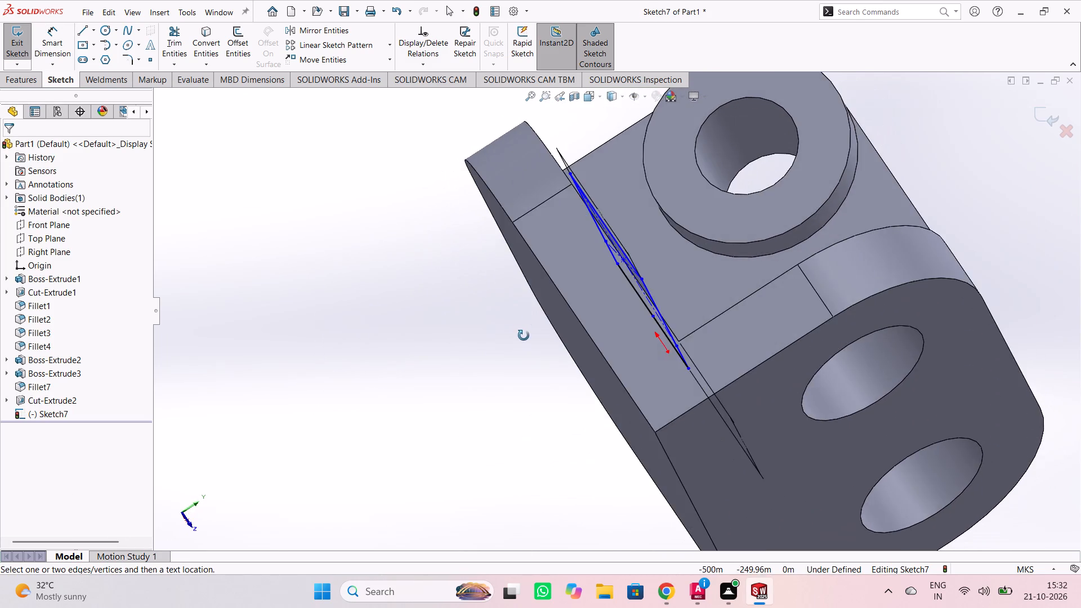
middle_drag(524, 336, 430, 431)
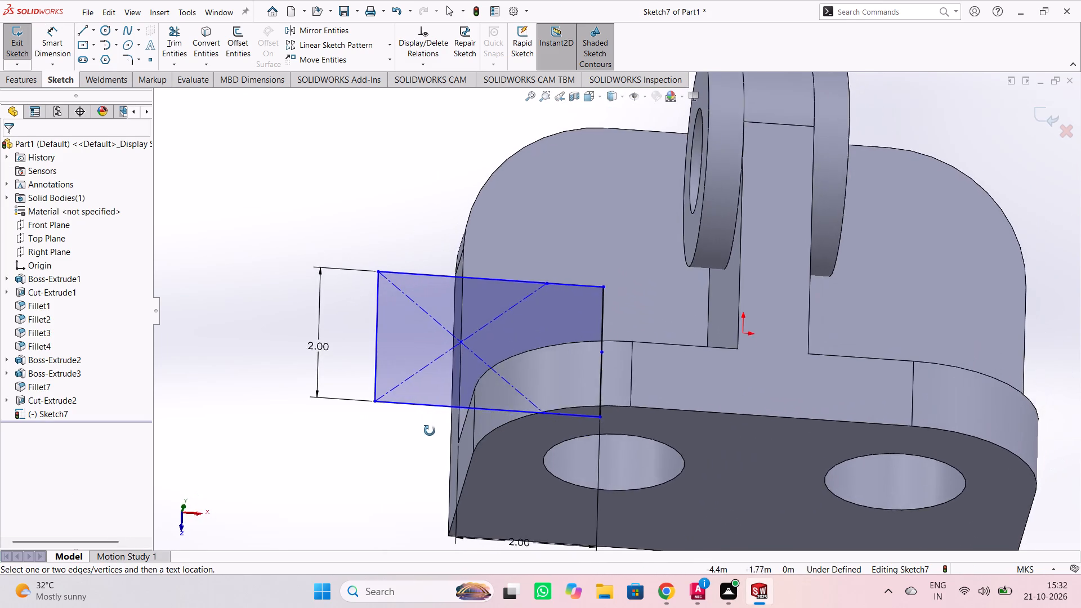
middle_drag(430, 431, 408, 490)
middle_drag(382, 394, 401, 404)
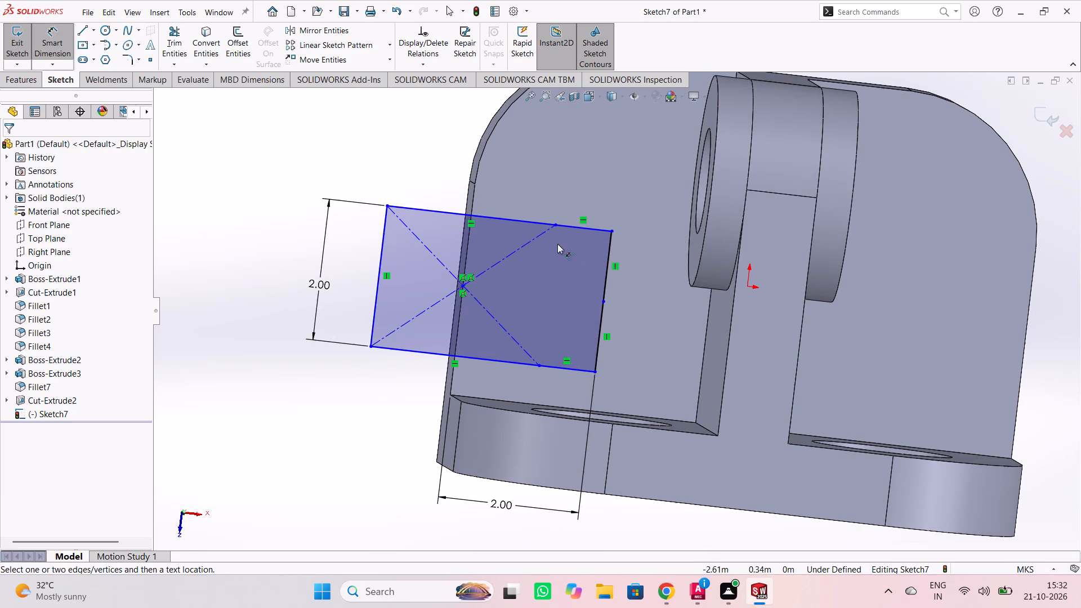
drag(530, 276, 419, 268)
click(168, 40)
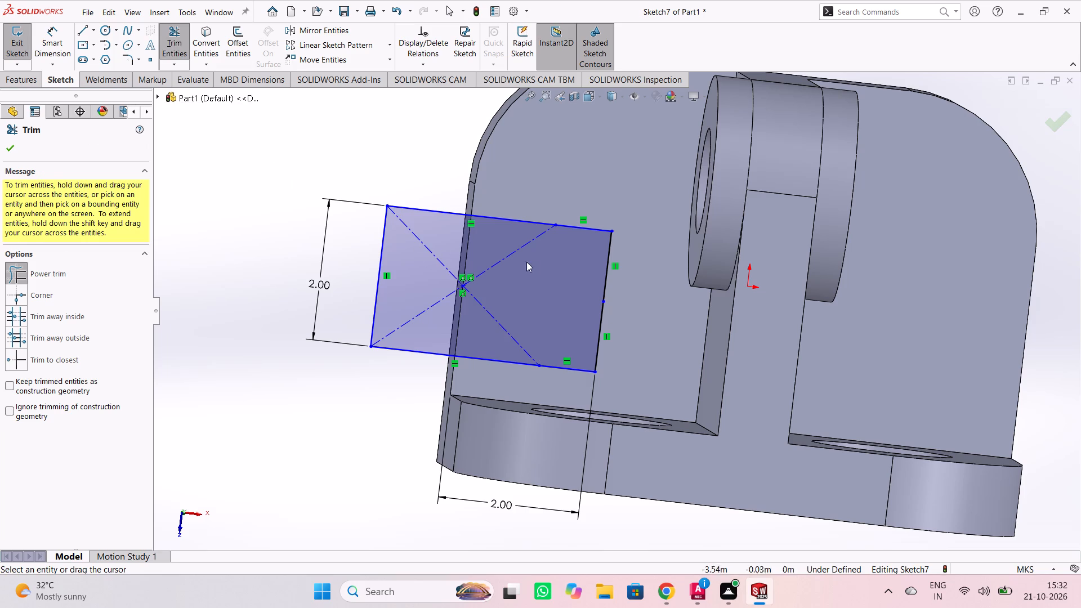
drag(534, 270, 526, 311)
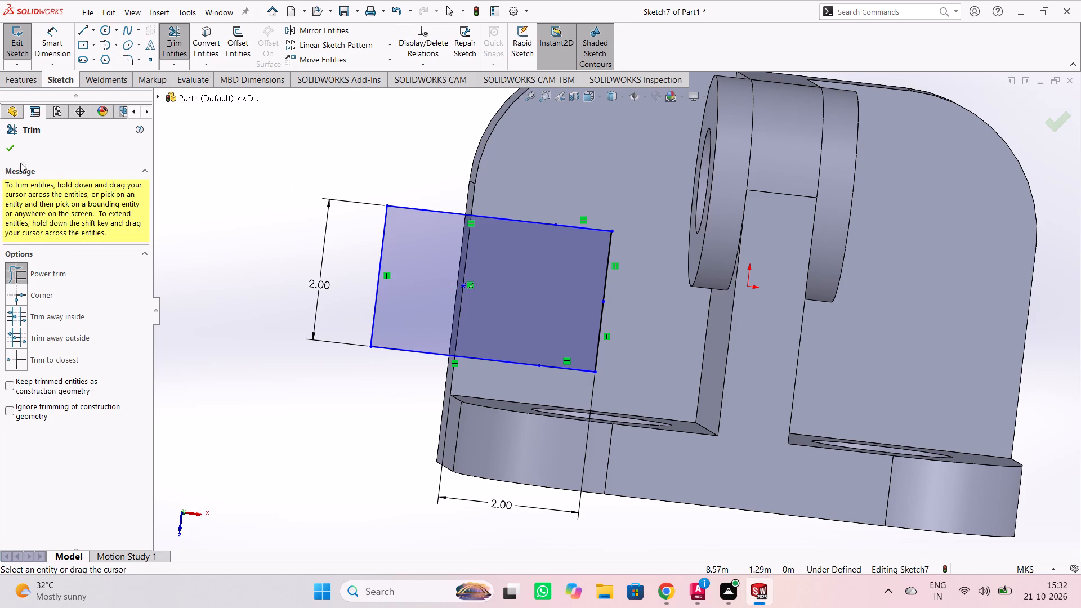
click(11, 148)
click(276, 163)
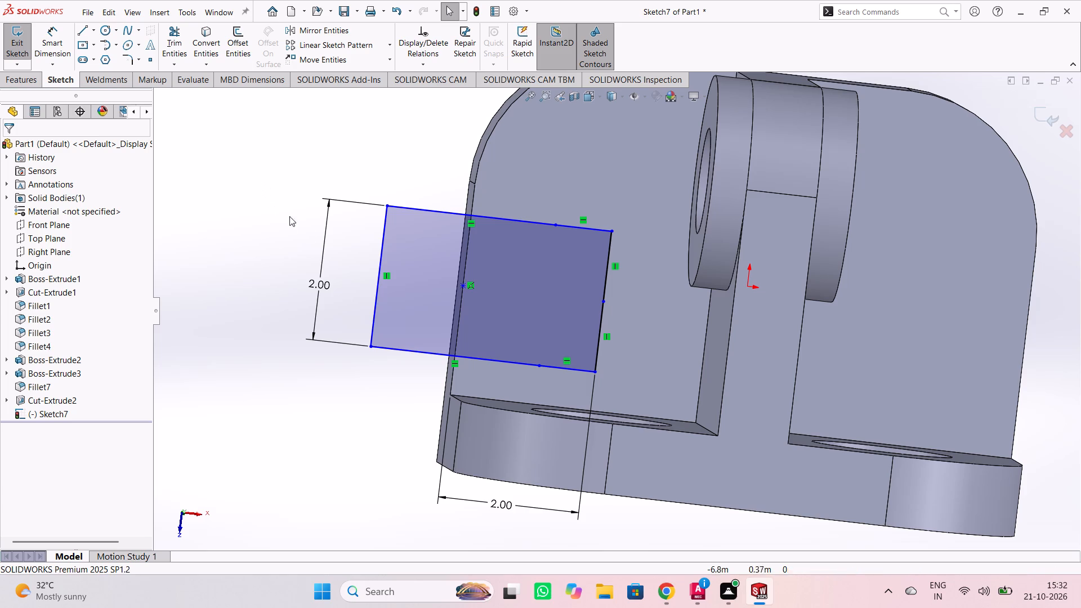
Exit the sketch and cut-extrude the rectangle into the plate's side with a blind depth of 2 m.
click(17, 45)
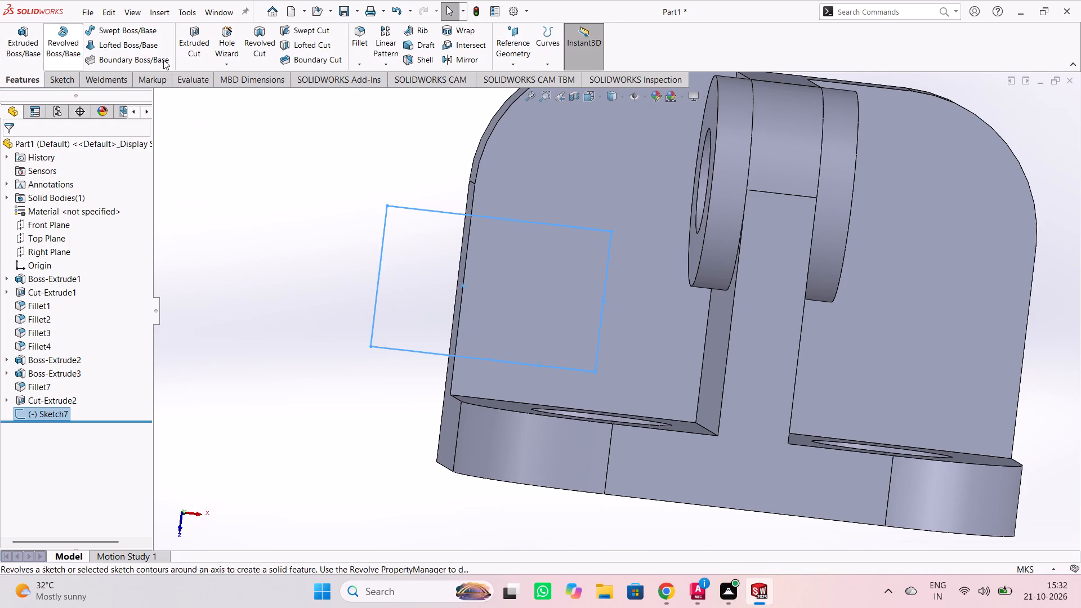
click(186, 46)
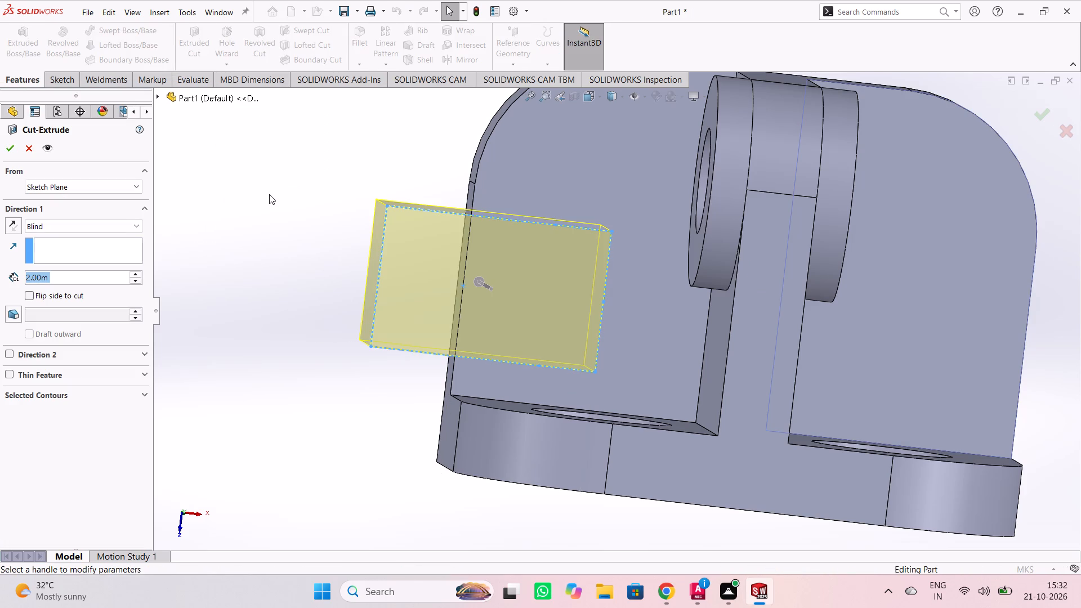
middle_drag(274, 252, 347, 345)
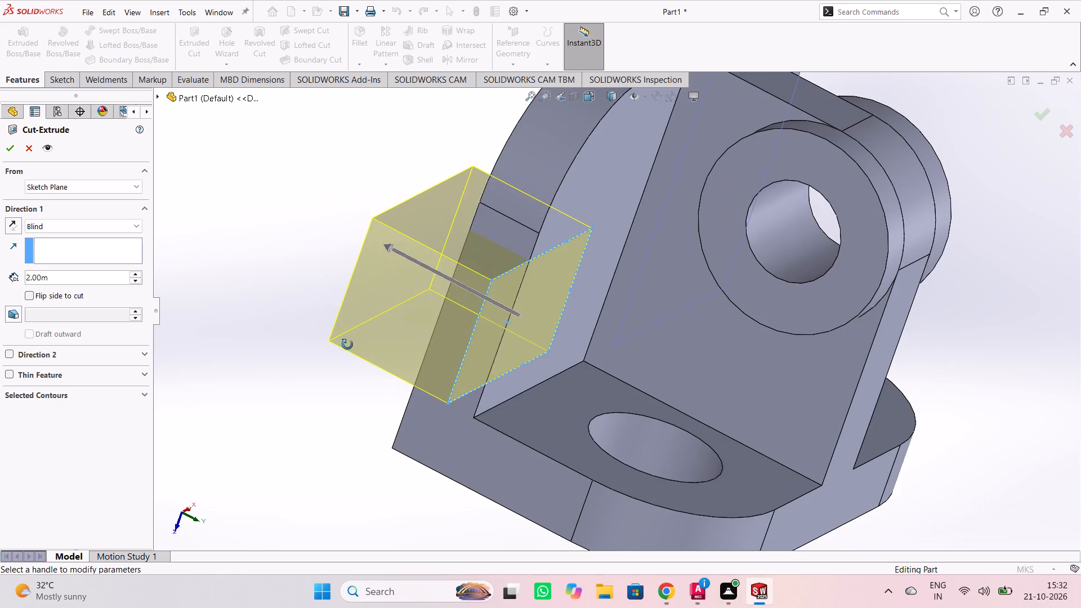
middle_drag(347, 345, 367, 383)
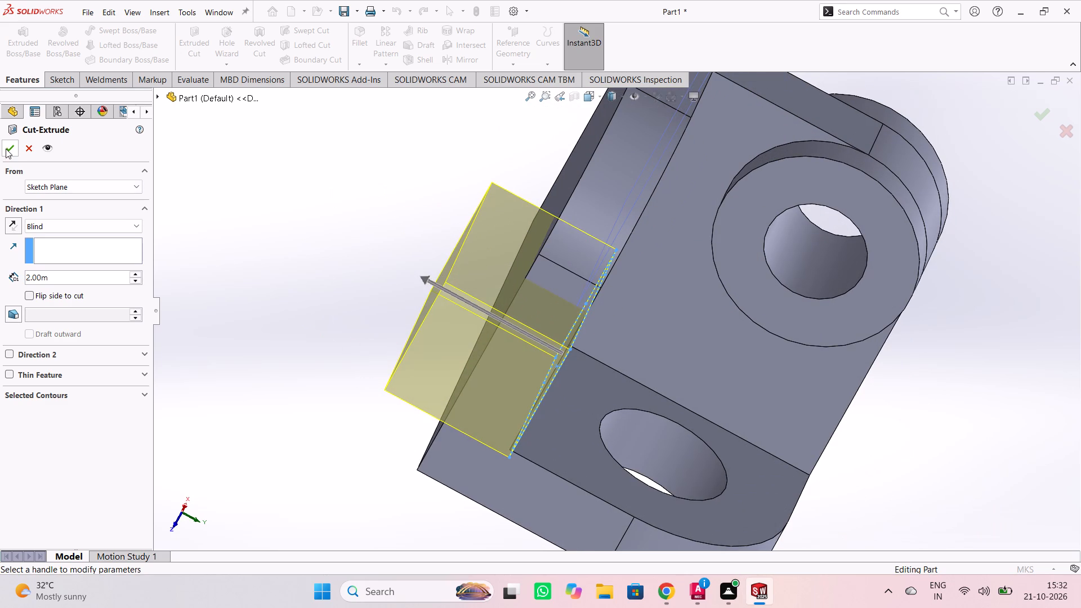
click(6, 149)
click(382, 187)
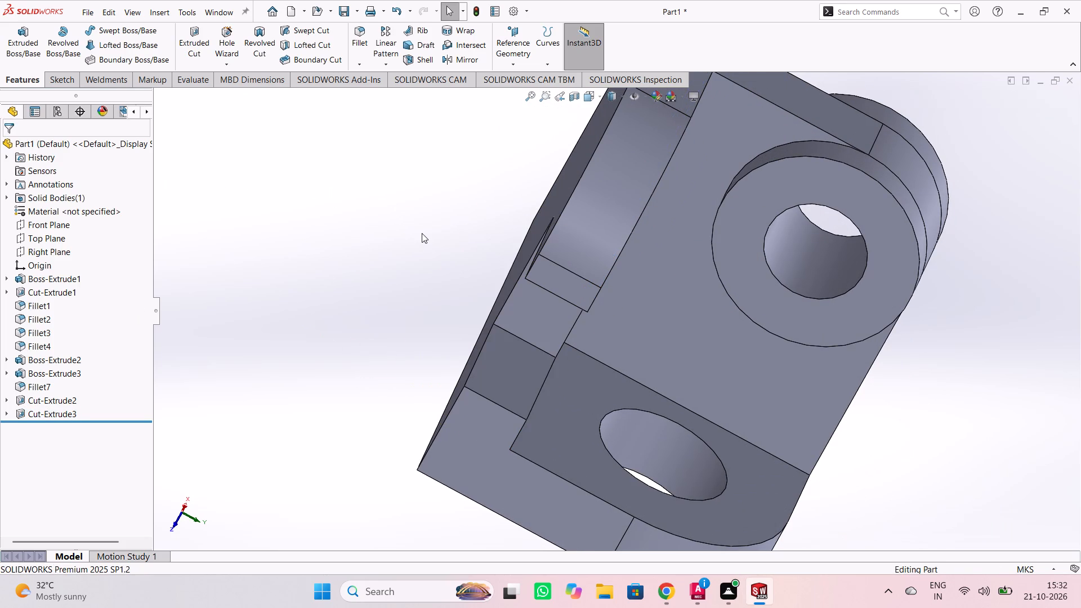
middle_drag(422, 233, 847, 312)
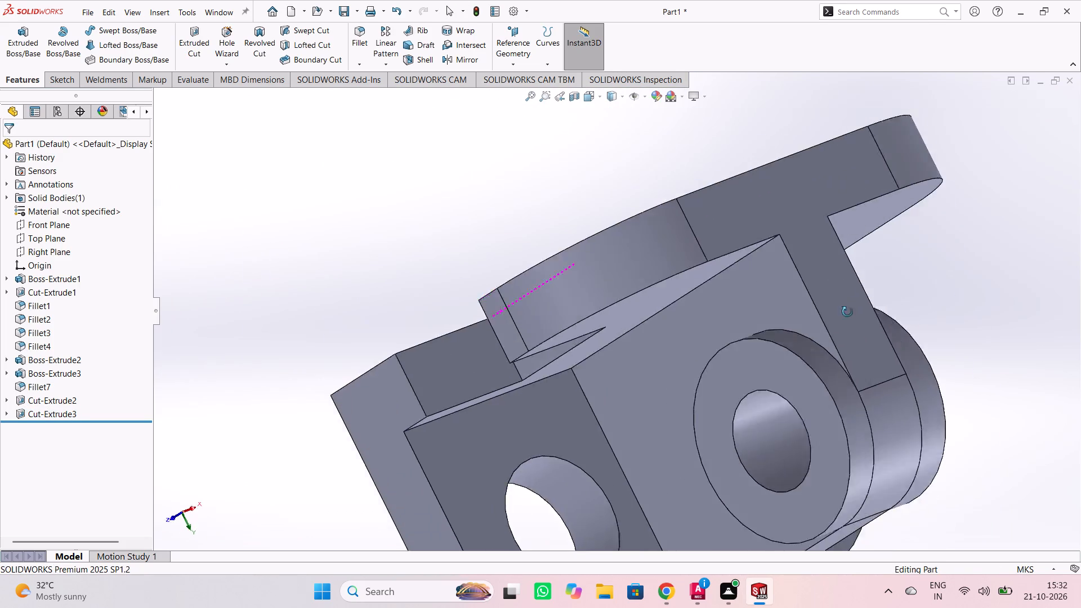
Fillet the square notch's inner corner edge nearest the base flange with a 0.8 m radius.
middle_drag(847, 312, 915, 236)
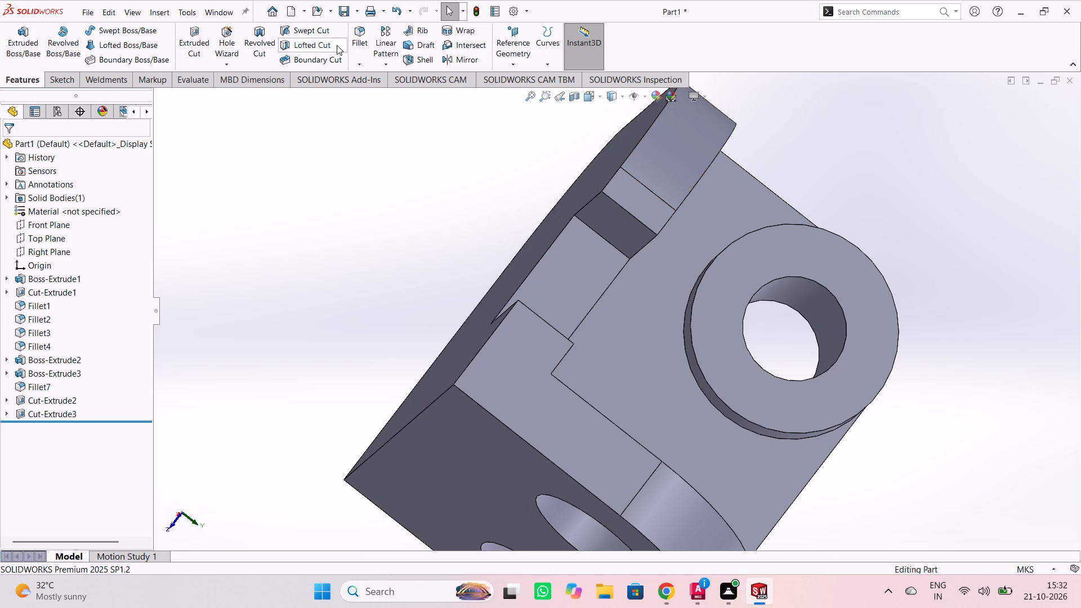
click(354, 37)
middle_drag(309, 233, 309, 234)
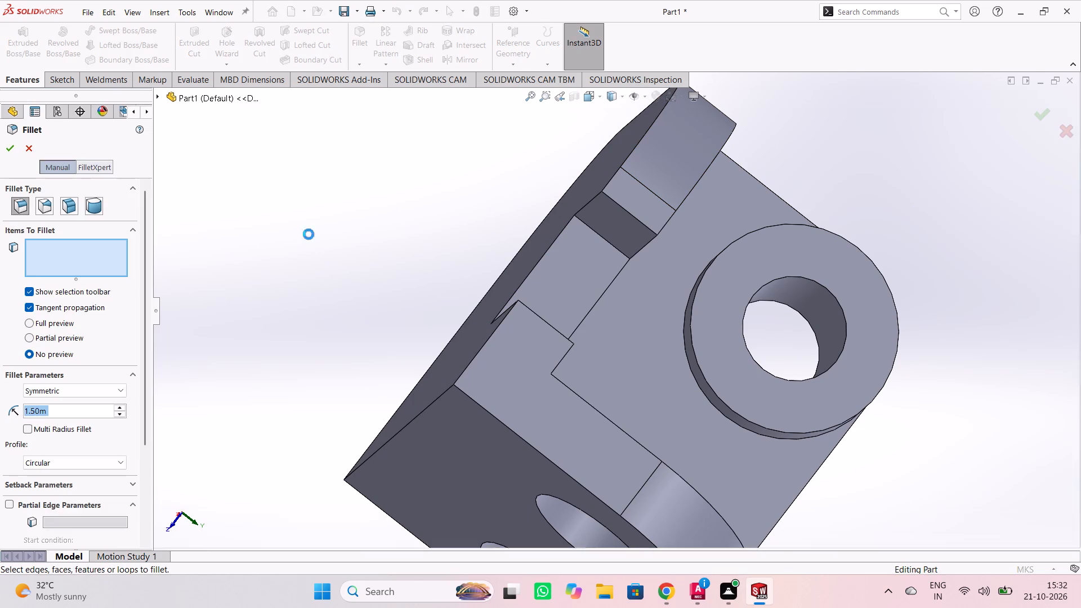
middle_drag(309, 234, 355, 431)
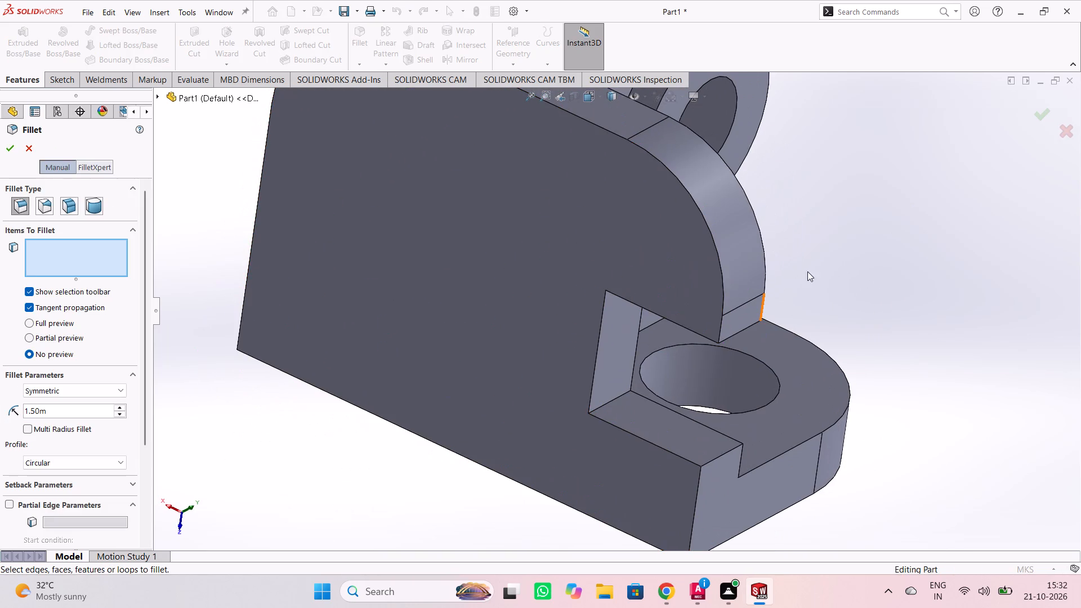
middle_drag(814, 160, 722, 301)
scroll(736, 372, up, 3)
scroll(846, 280, down, 4)
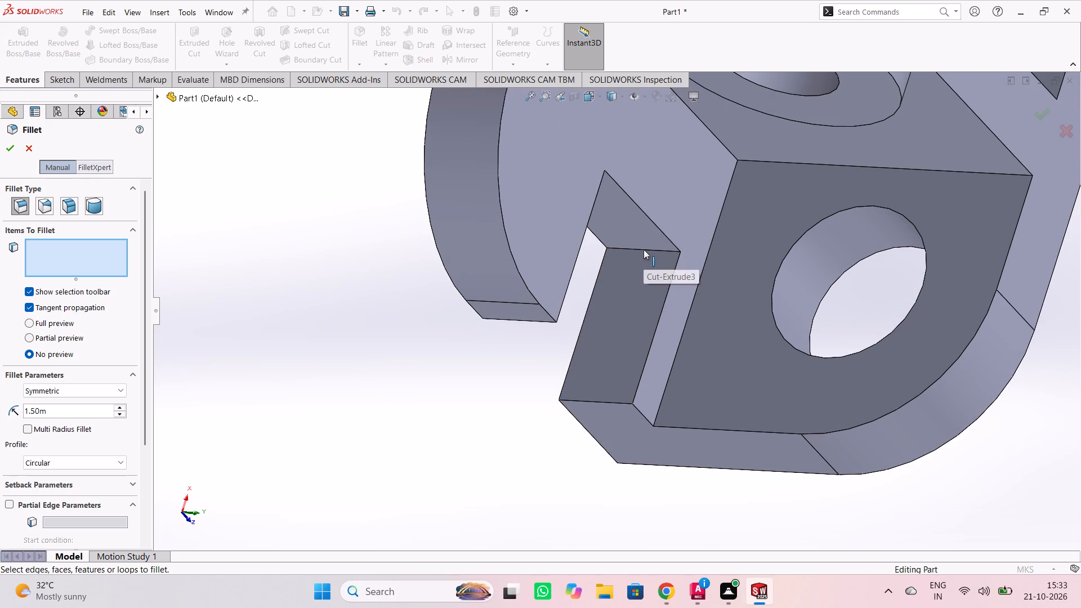
triple_click(60, 415)
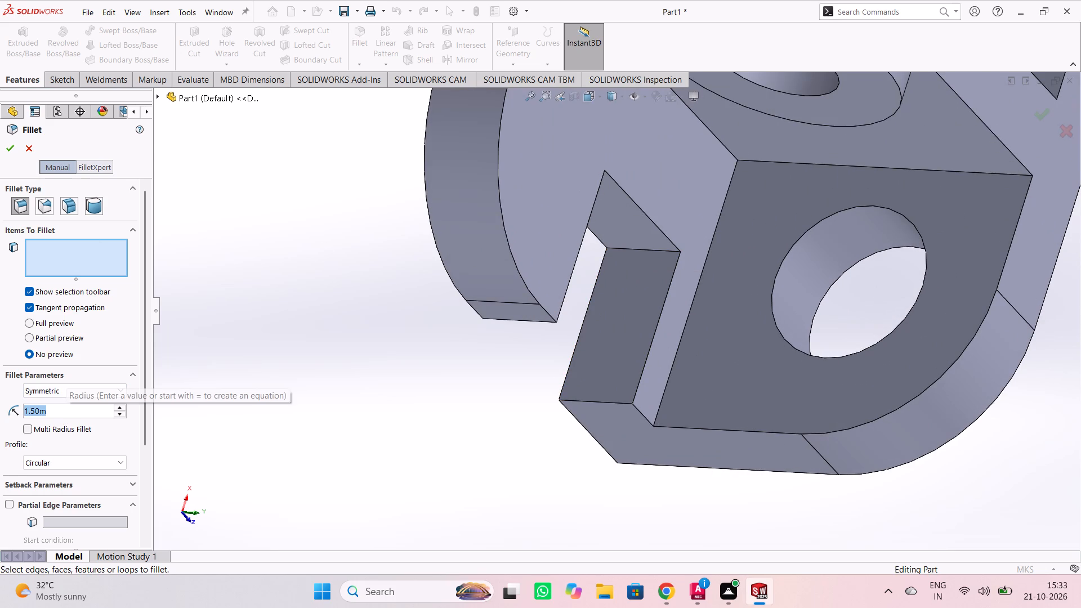
text(0.8)
key(Return)
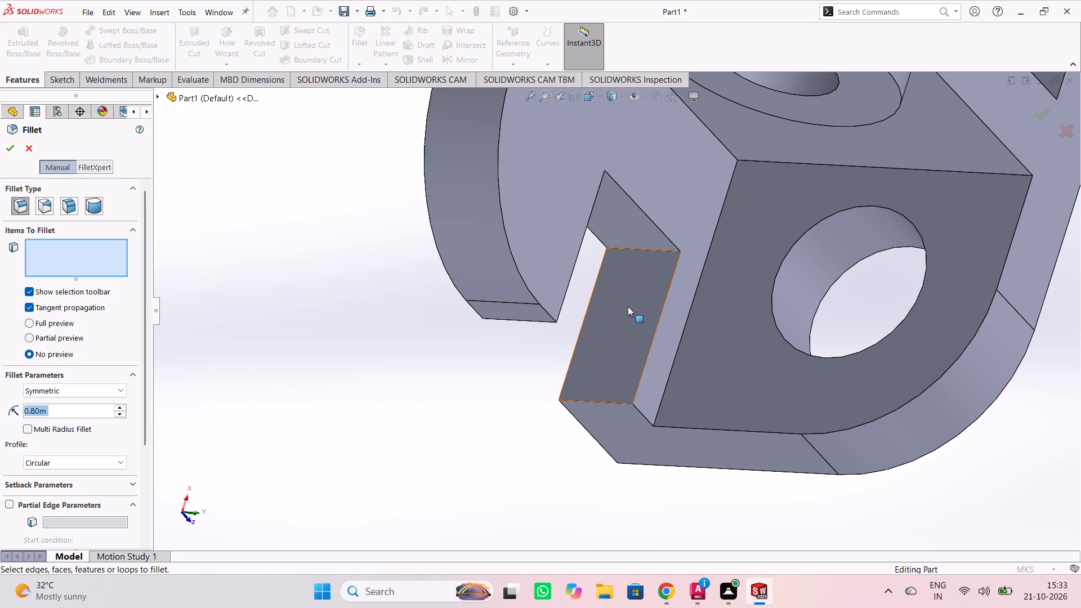
click(647, 251)
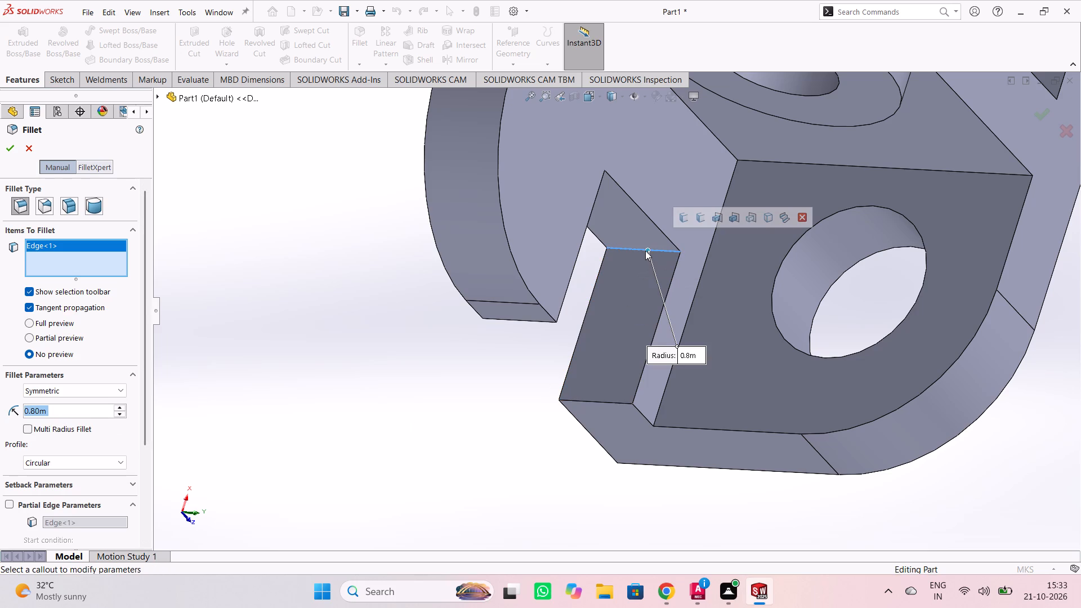
key(Return)
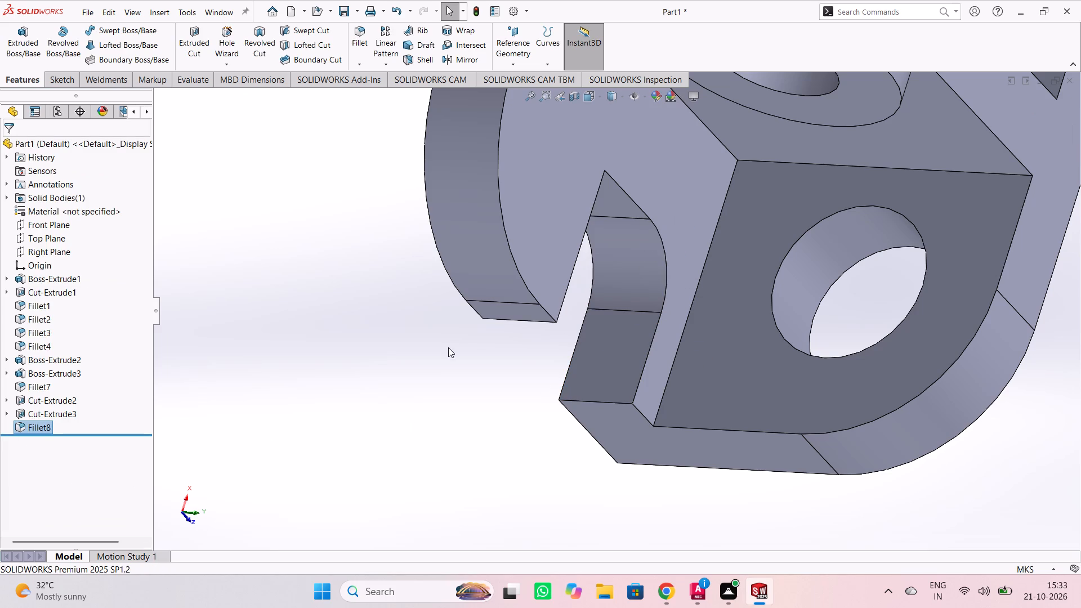
Fillet the notch's other inner corner edge, farther from the base flange, with a 0.8 m radius.
middle_drag(431, 356, 372, 183)
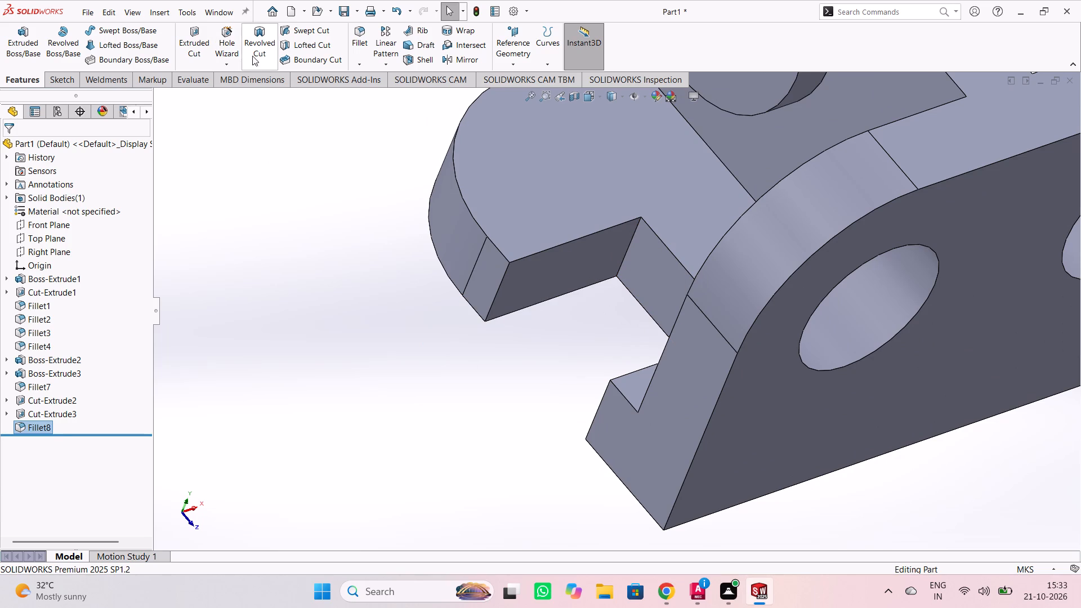
click(354, 38)
click(625, 251)
key(Return)
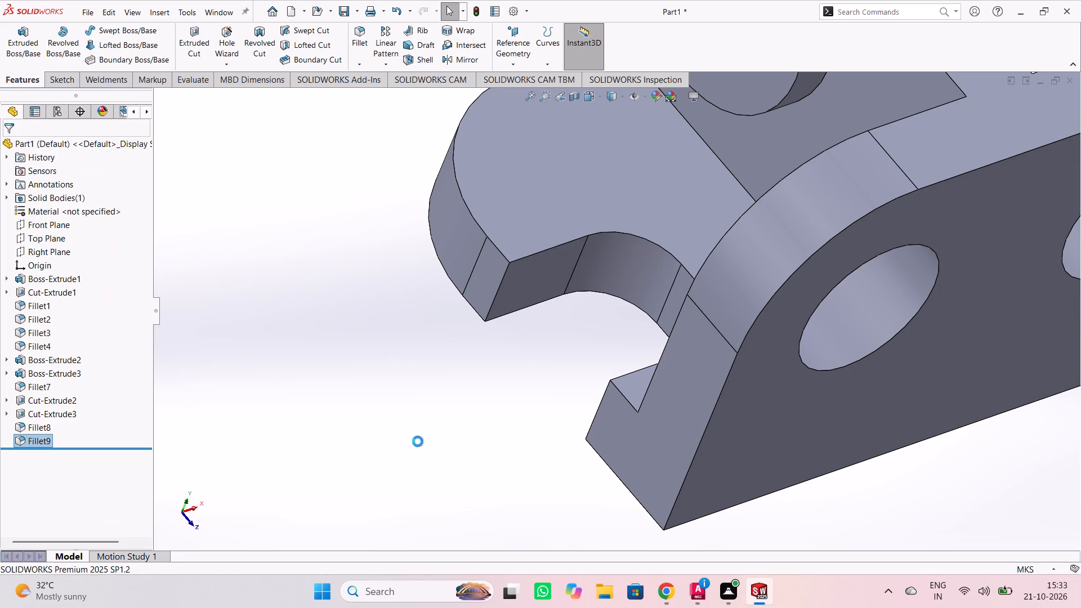
Examine the rounded notch, the bored boss and the base flange from several angles.
scroll(340, 272, down, 2)
scroll(340, 272, up, 2)
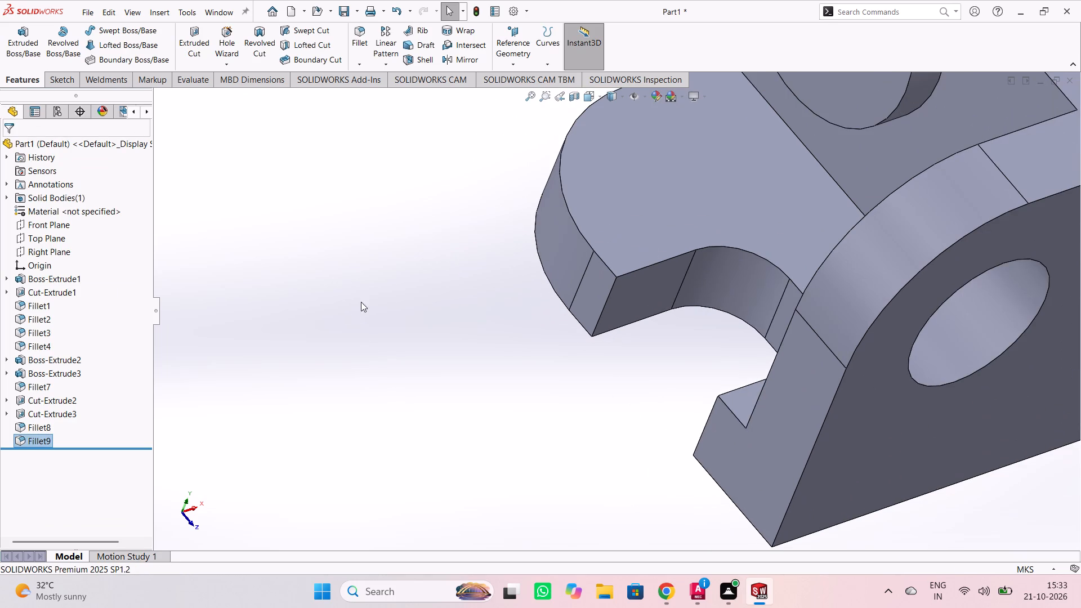
middle_drag(365, 230, 400, 154)
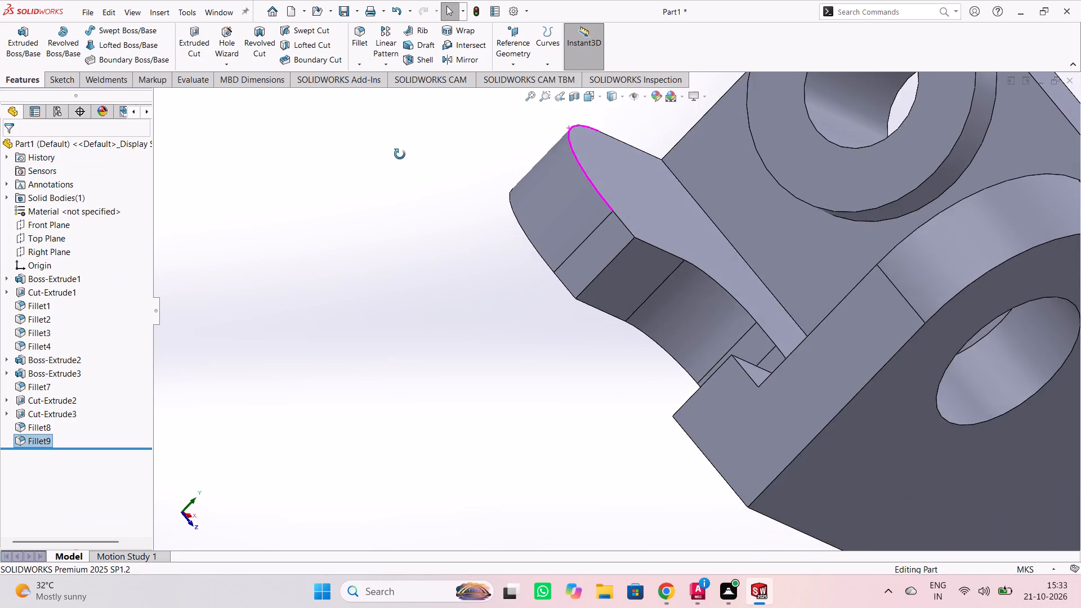
middle_drag(400, 154, 373, 285)
scroll(352, 289, down, 1)
scroll(342, 298, up, 4)
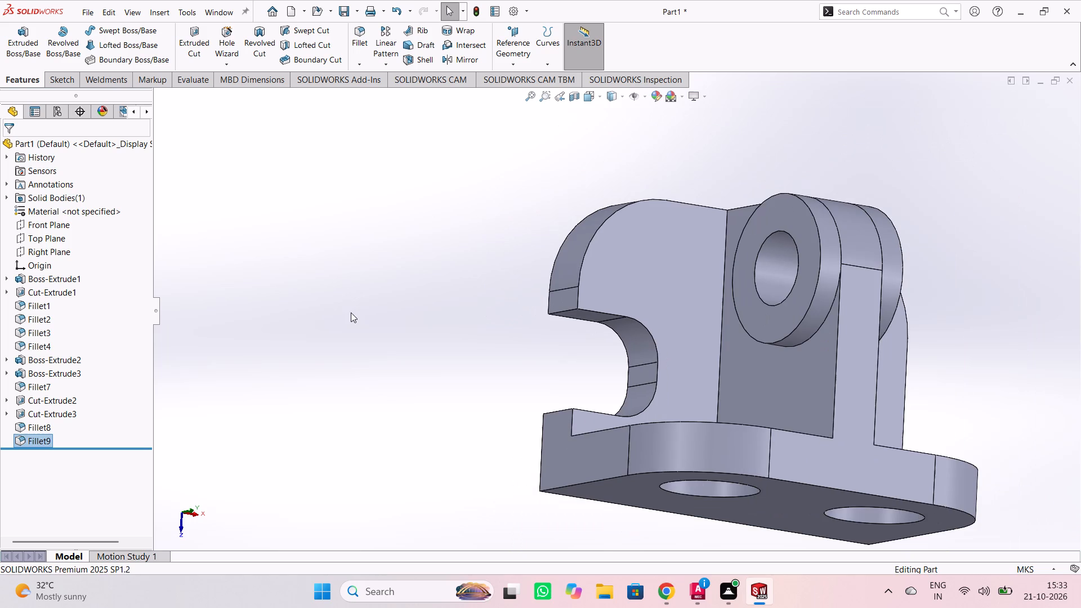
middle_drag(379, 308, 363, 315)
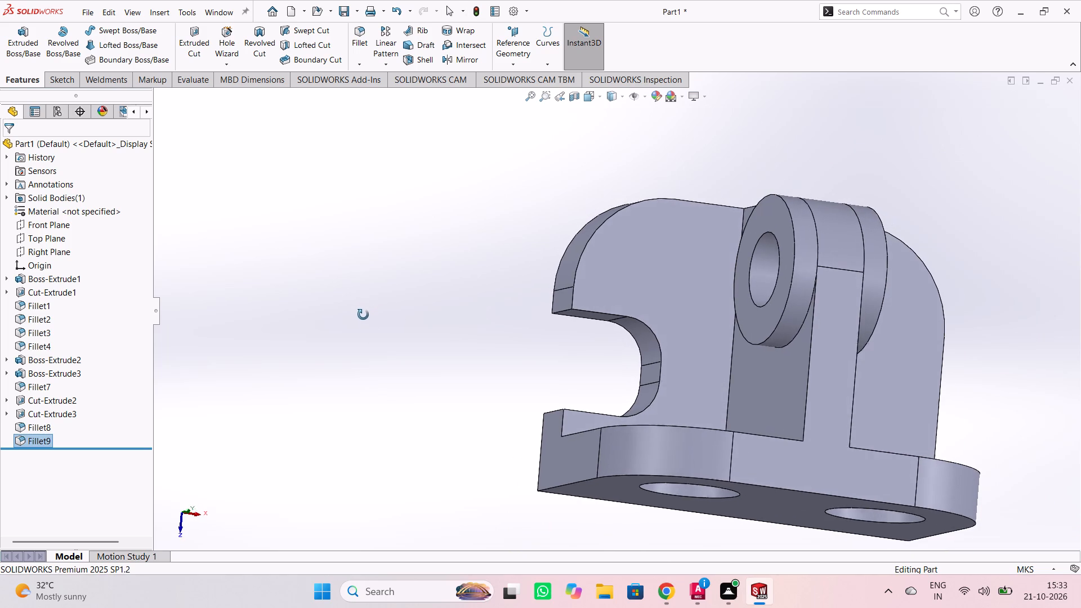
middle_drag(363, 315, 354, 298)
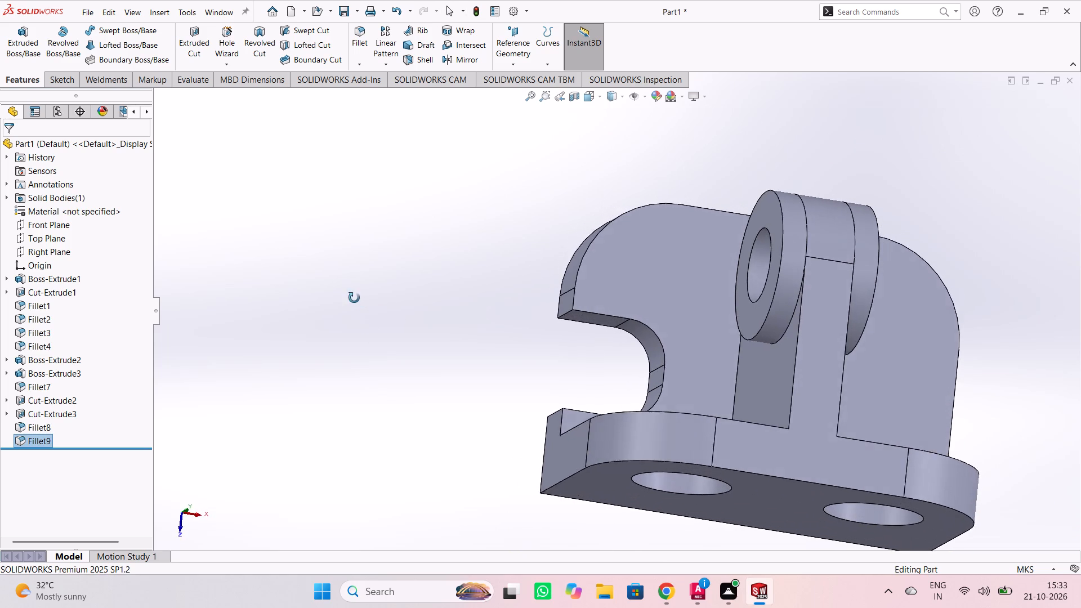
middle_drag(354, 298, 332, 291)
middle_drag(331, 291, 330, 297)
middle_drag(374, 342, 413, 404)
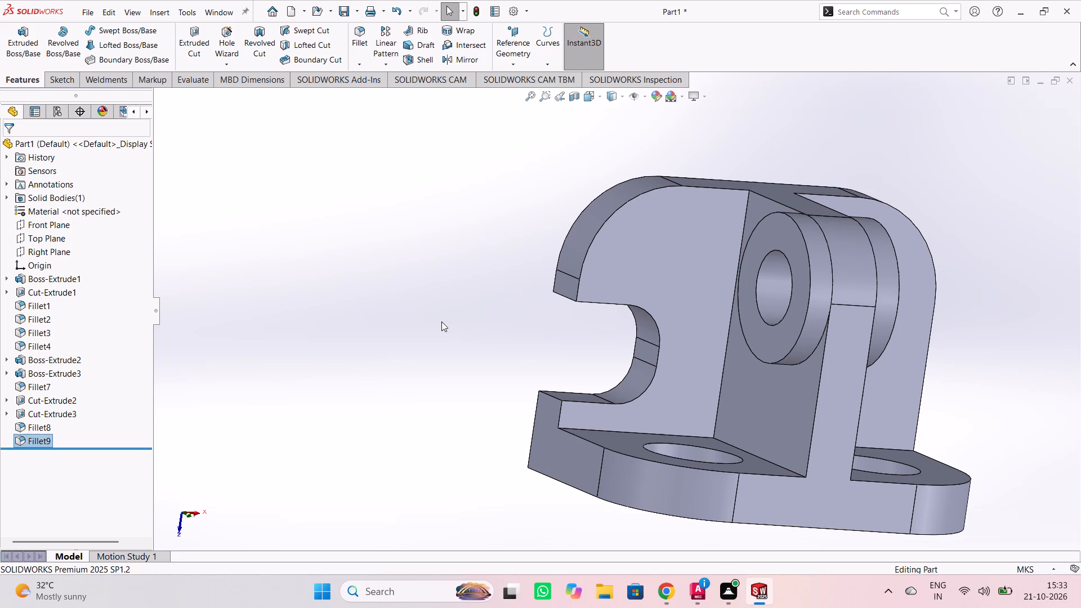
Sketch a center rectangle about 4 m by 2 m on the notched plate's face, centred on the opposite straight side edge's midpoint.
key(ctrl+5)
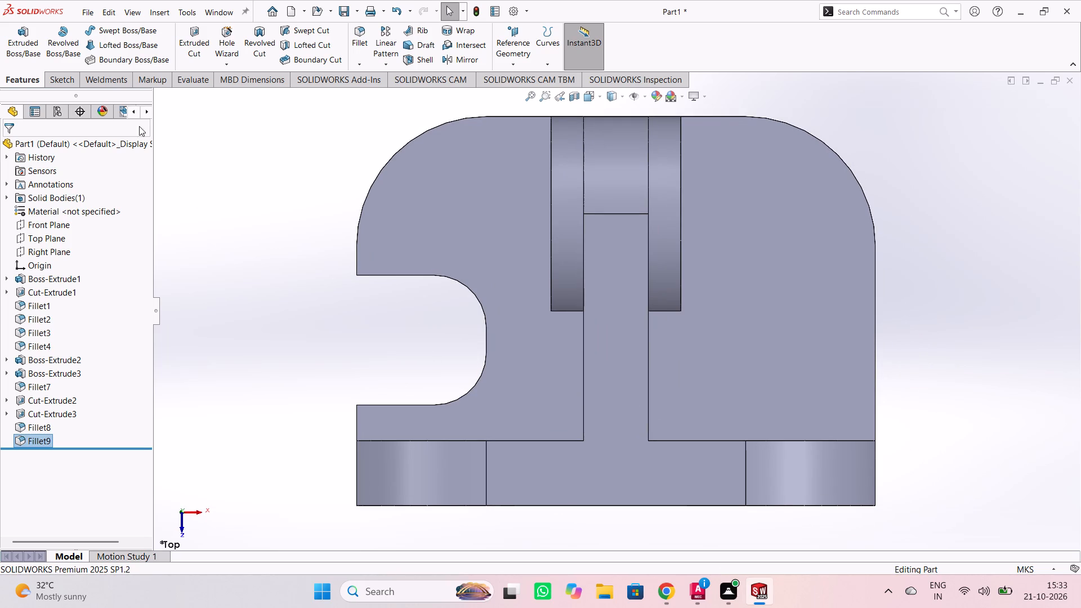
click(61, 82)
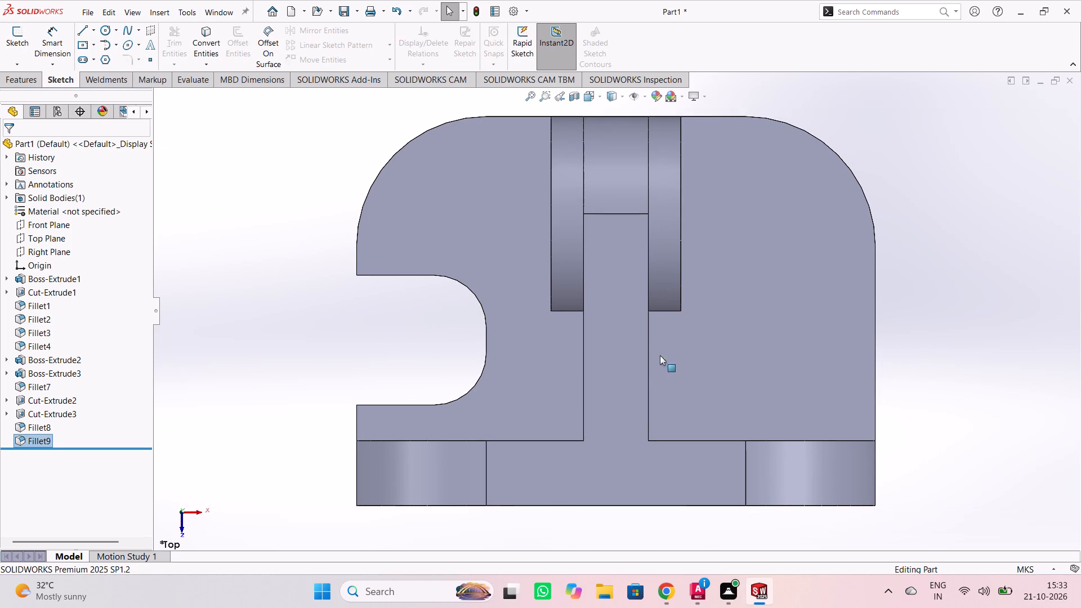
click(769, 332)
click(815, 299)
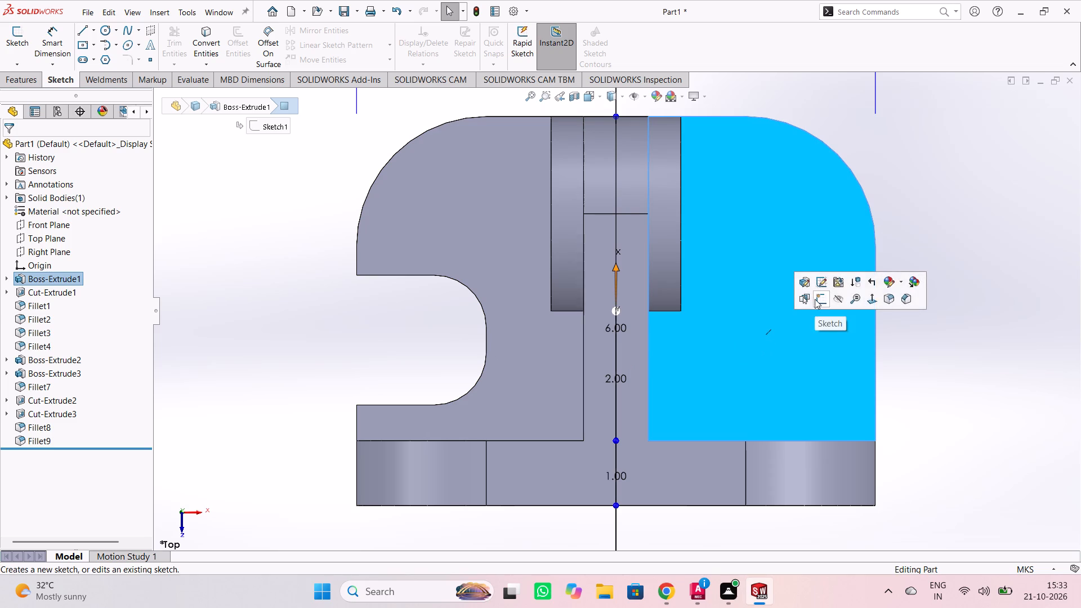
click(970, 322)
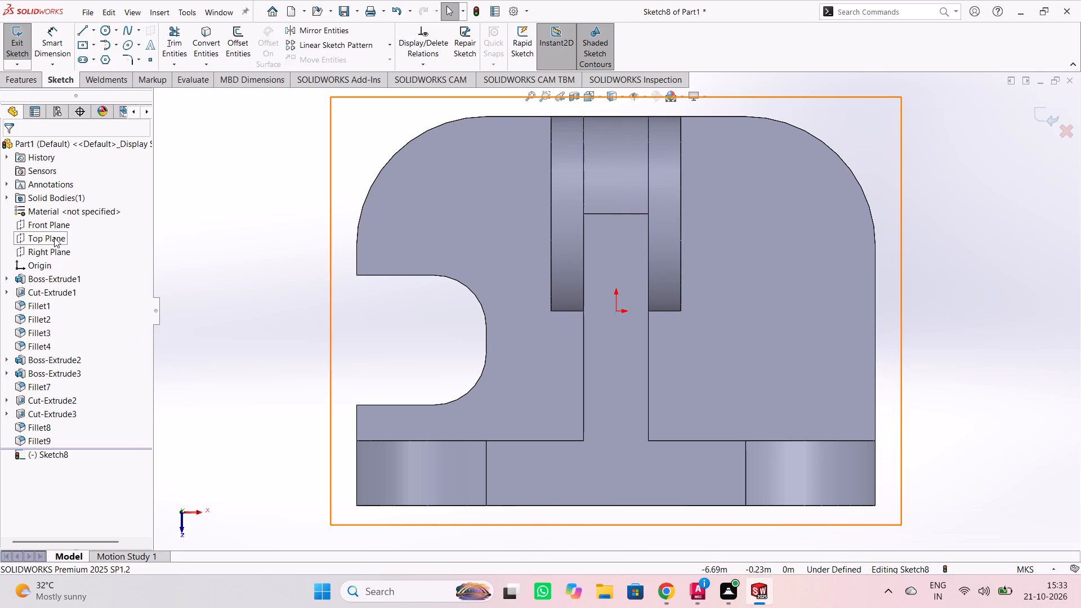
click(81, 39)
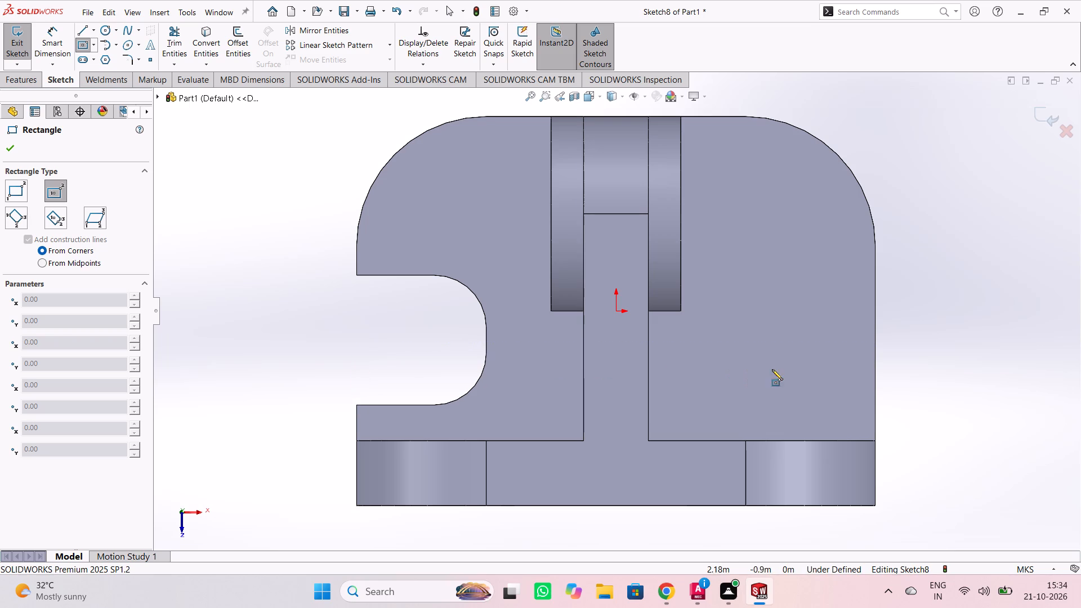
click(874, 346)
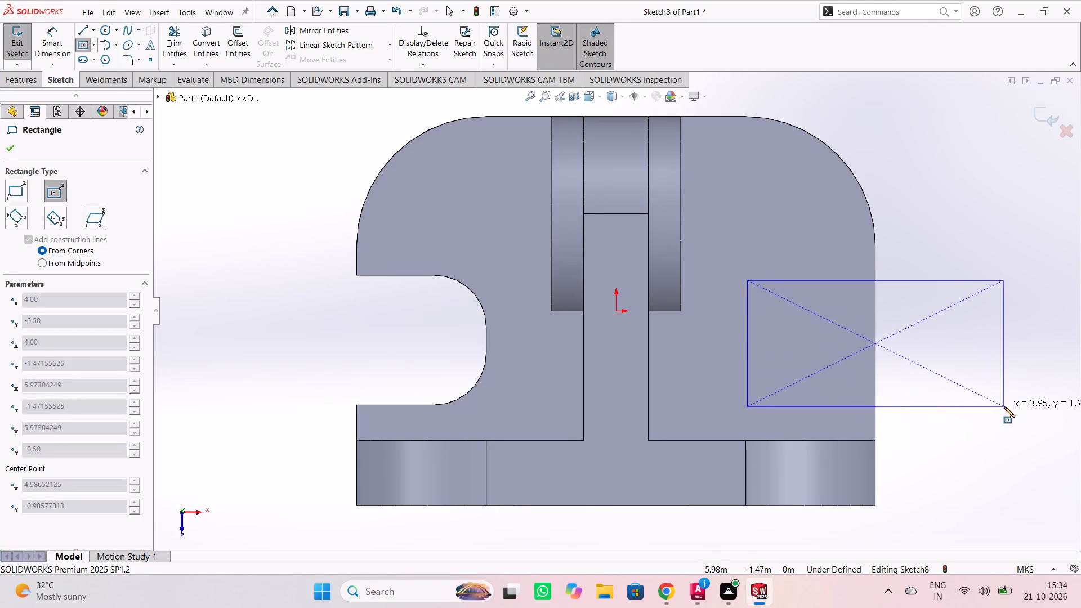
click(1004, 408)
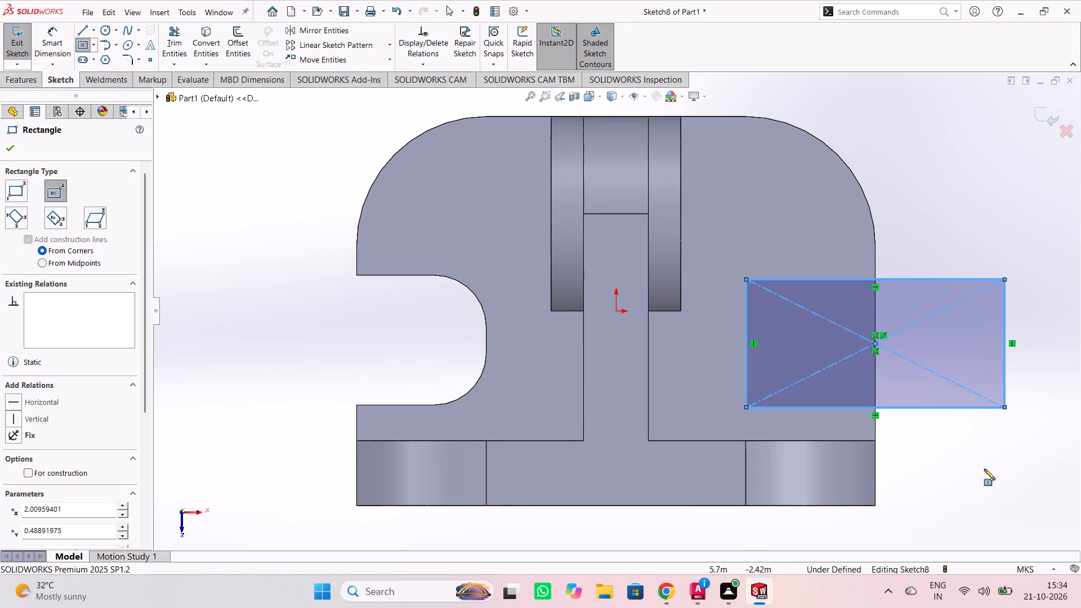
key(Escape)
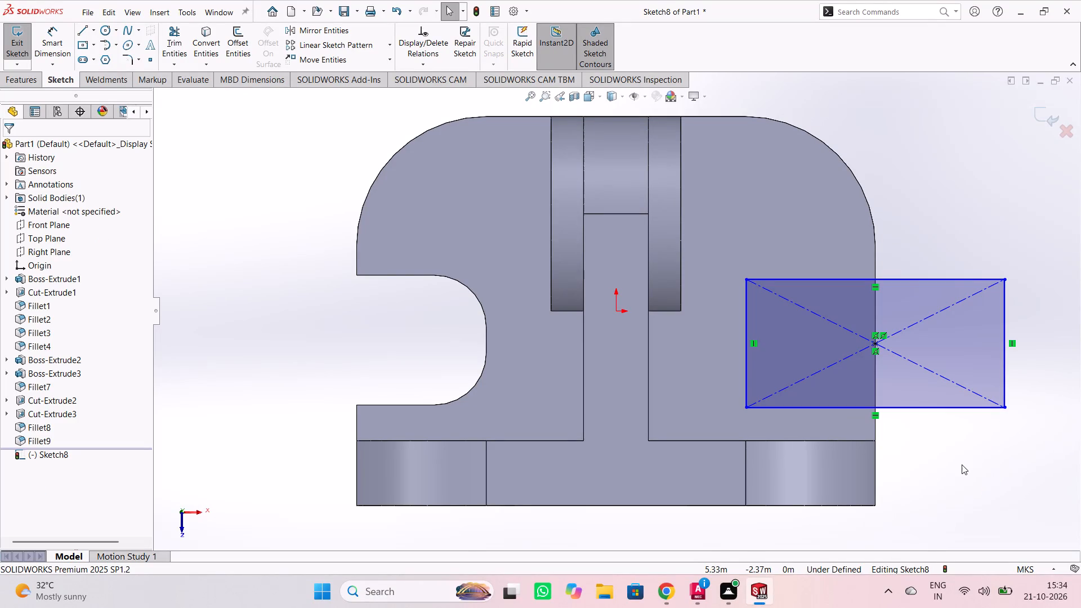
Dimension the rectangle's outer vertical side at 2 m.
right_click(962, 464)
click(1035, 432)
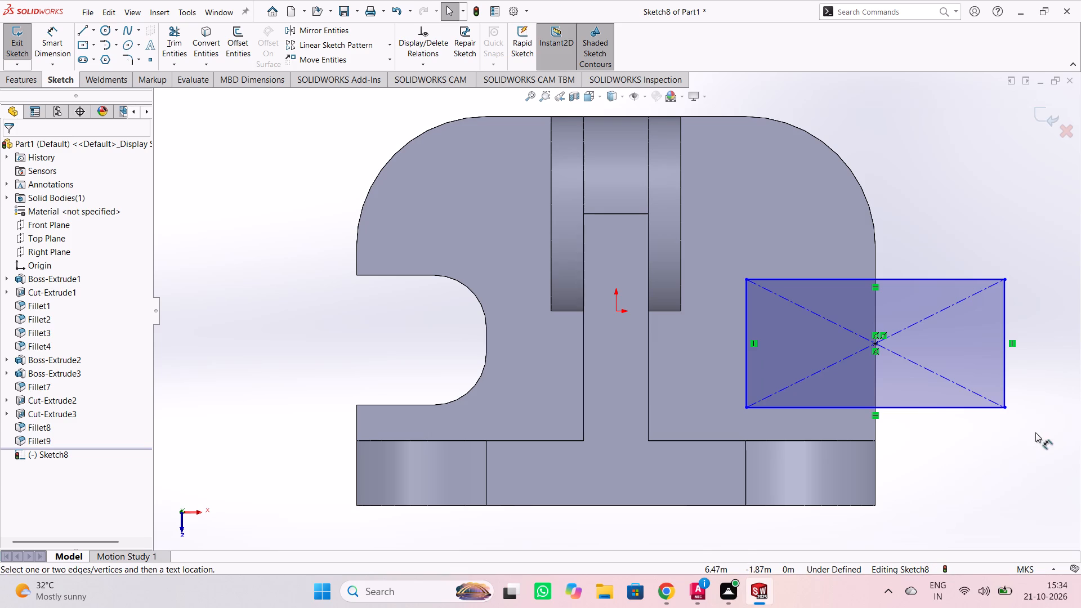
click(1006, 362)
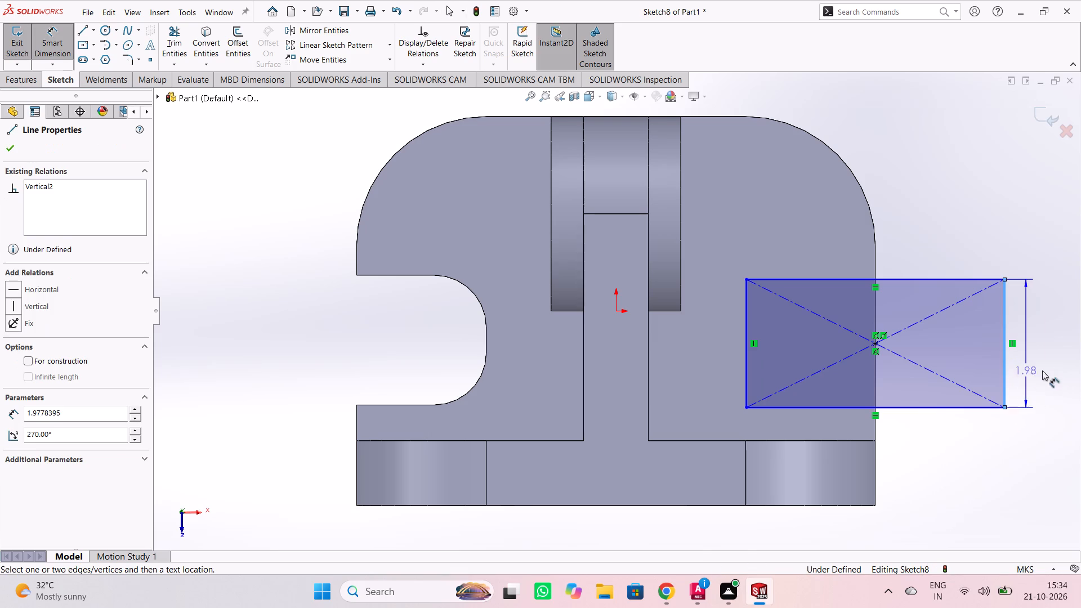
click(1051, 349)
key(2)
key(Return)
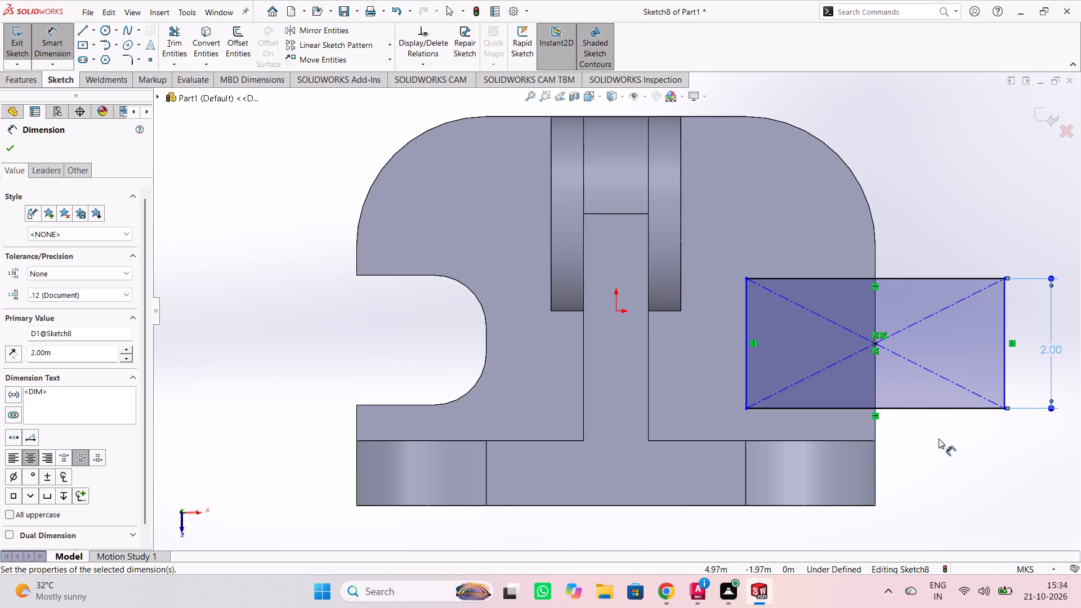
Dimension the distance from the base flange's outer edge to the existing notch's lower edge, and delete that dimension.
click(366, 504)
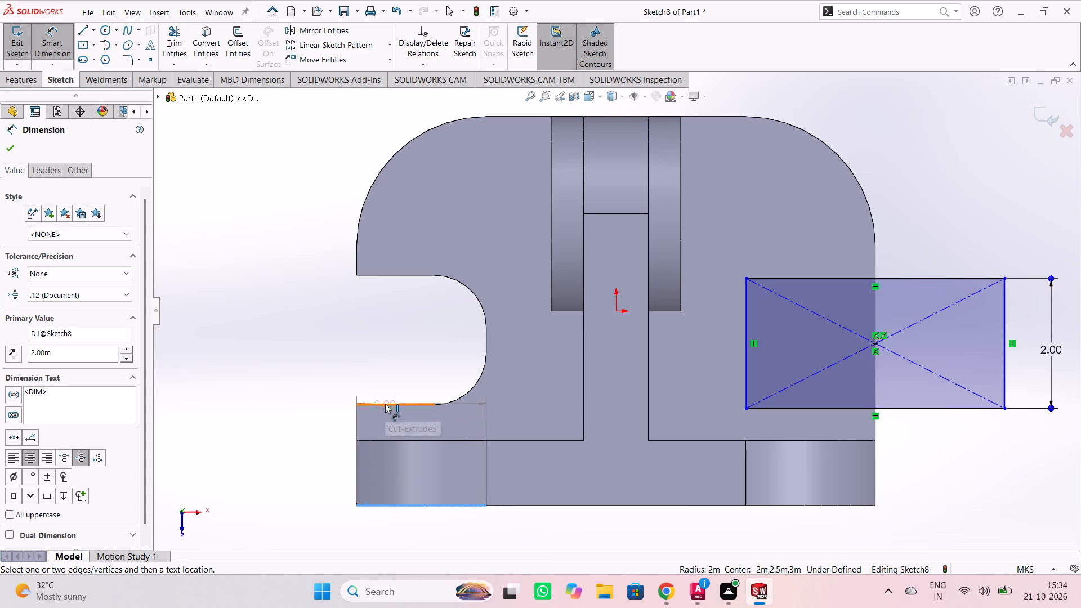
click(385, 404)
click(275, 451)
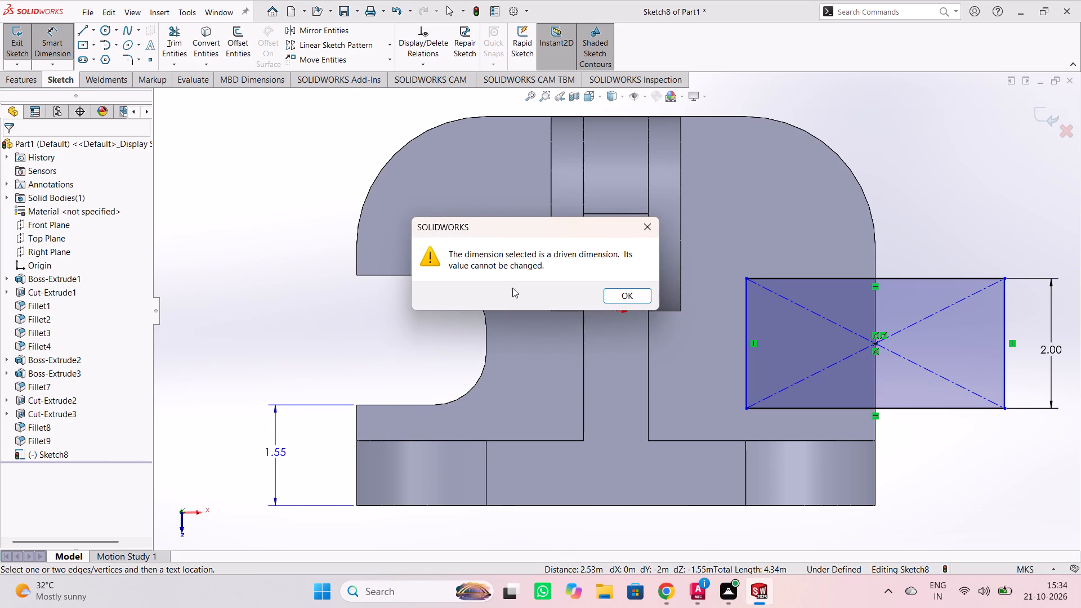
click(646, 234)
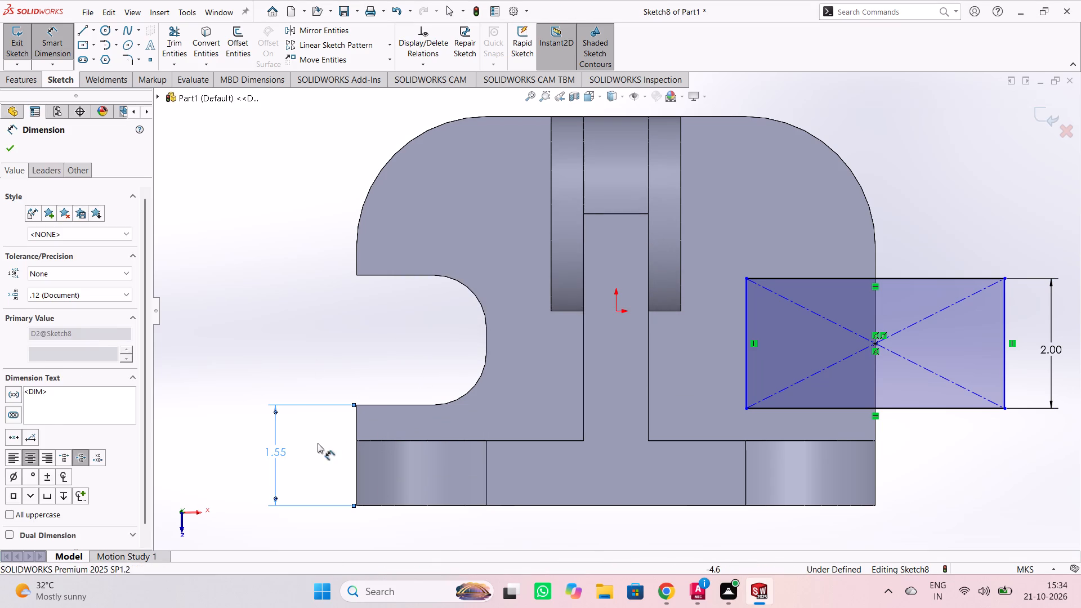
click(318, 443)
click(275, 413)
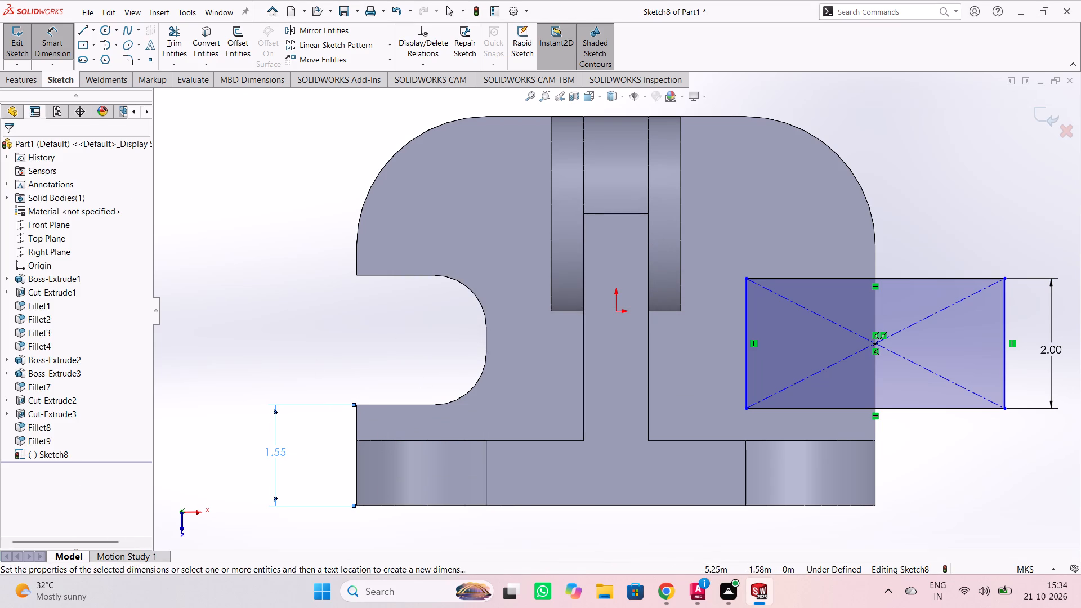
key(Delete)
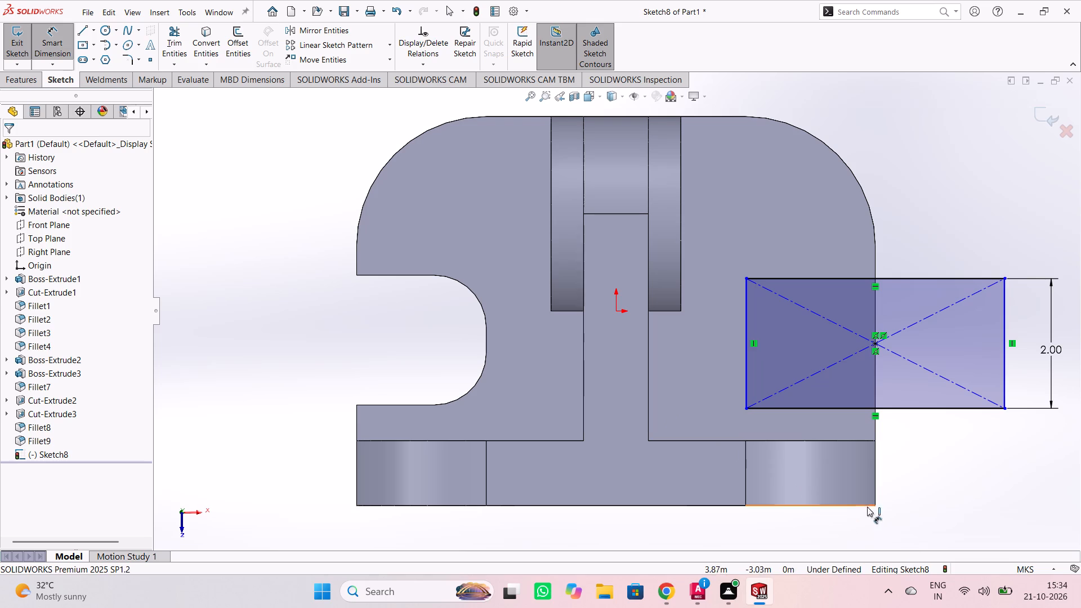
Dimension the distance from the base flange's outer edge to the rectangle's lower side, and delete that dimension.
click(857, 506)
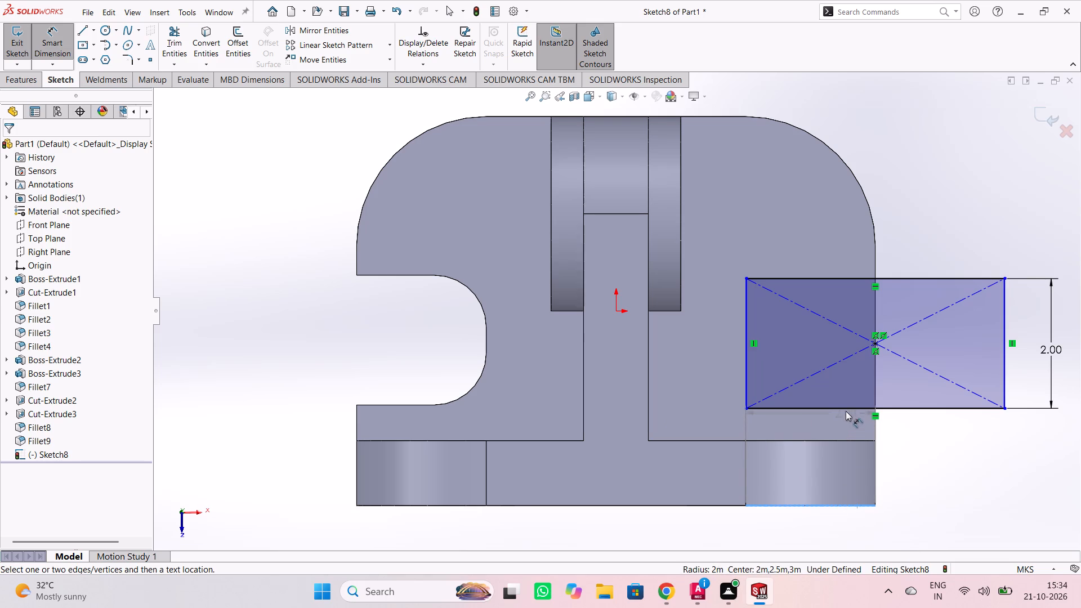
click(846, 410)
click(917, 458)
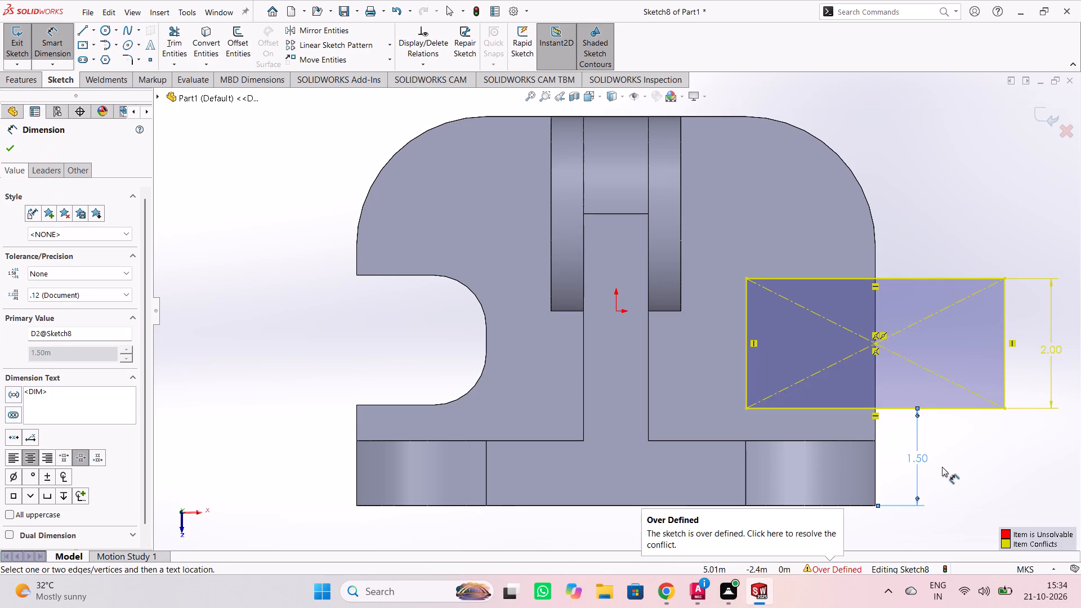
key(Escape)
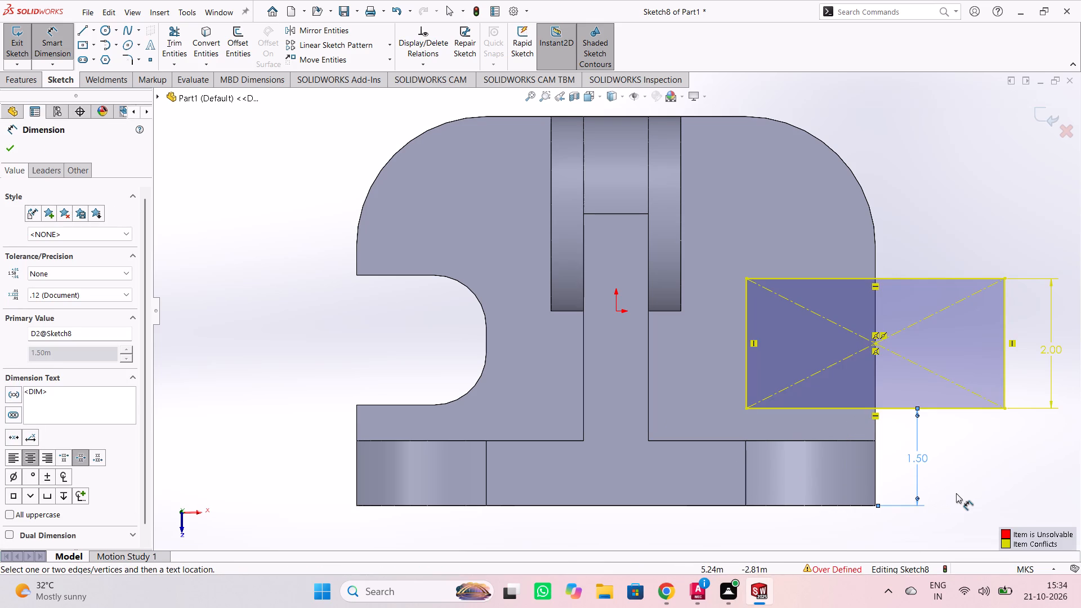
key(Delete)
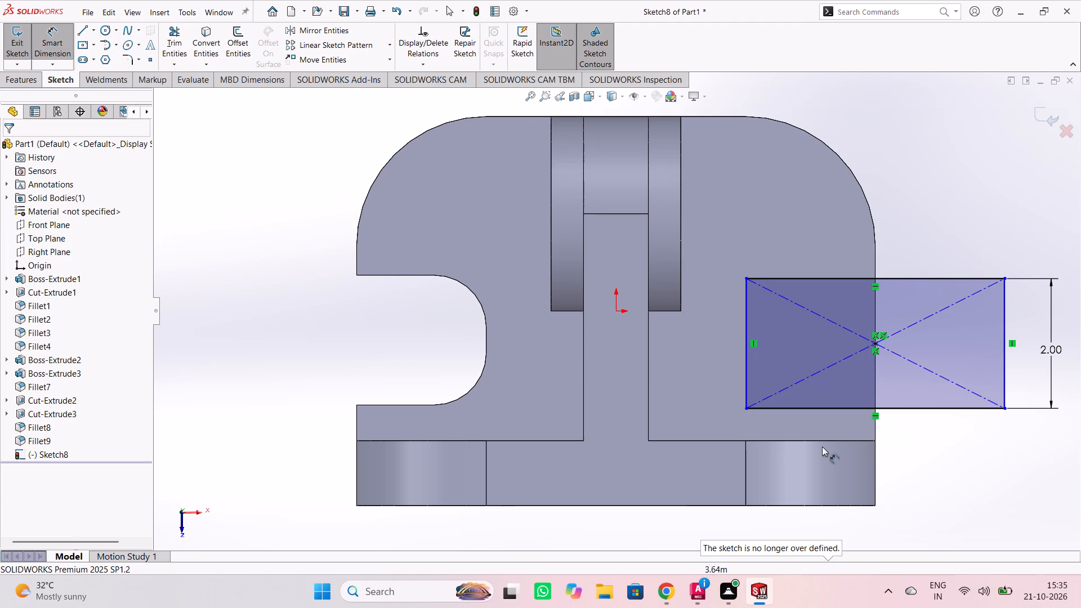
Dimension the offset between the rectangle's inner vertical side and the base flange's nearby vertical edge at 0 m.
click(744, 454)
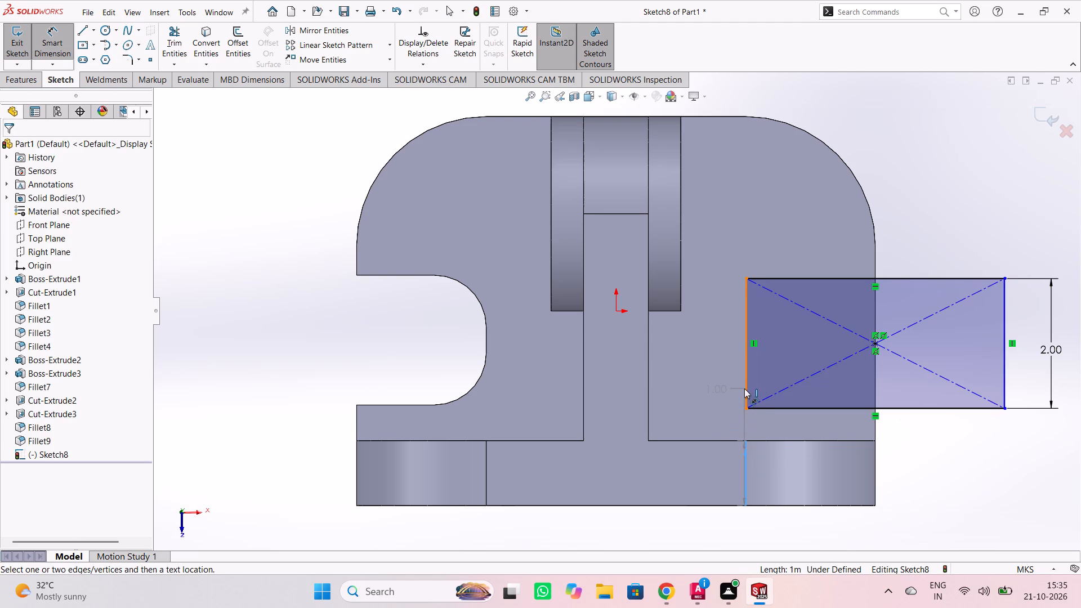
ctrl+click(744, 387)
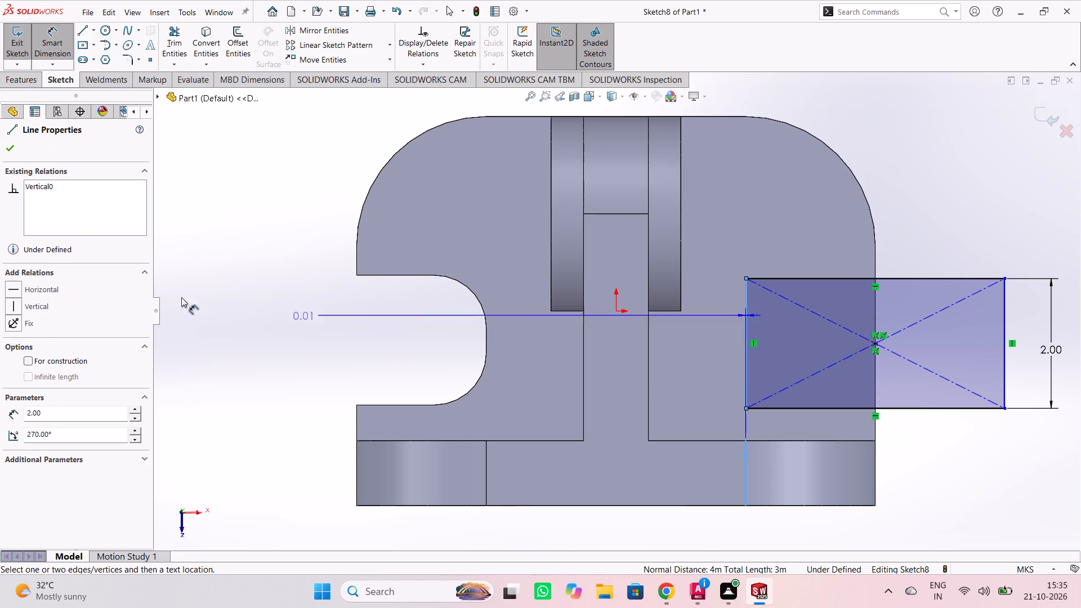
click(43, 306)
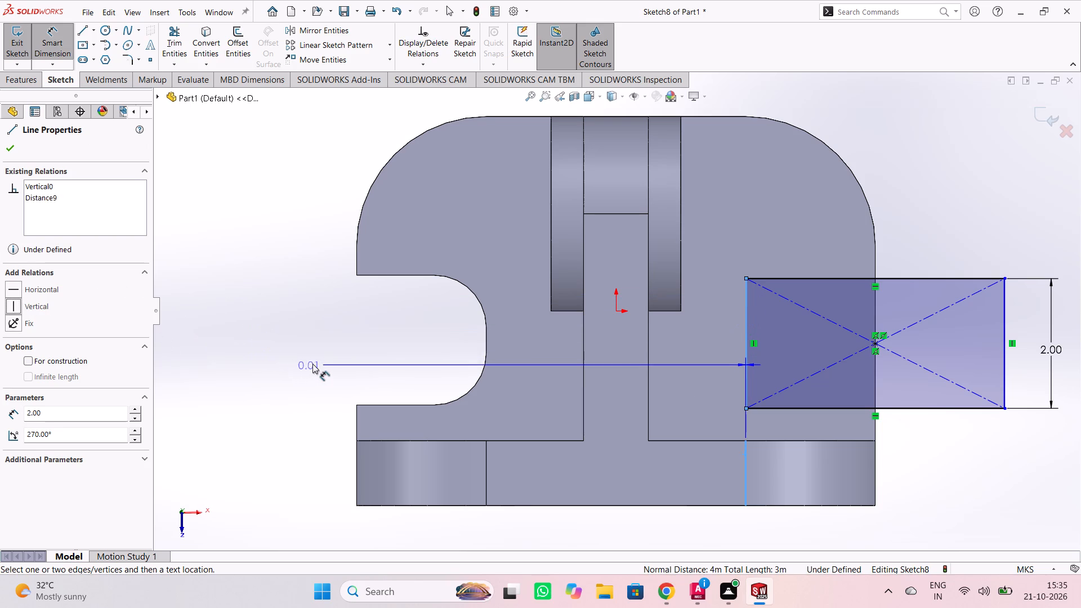
click(312, 364)
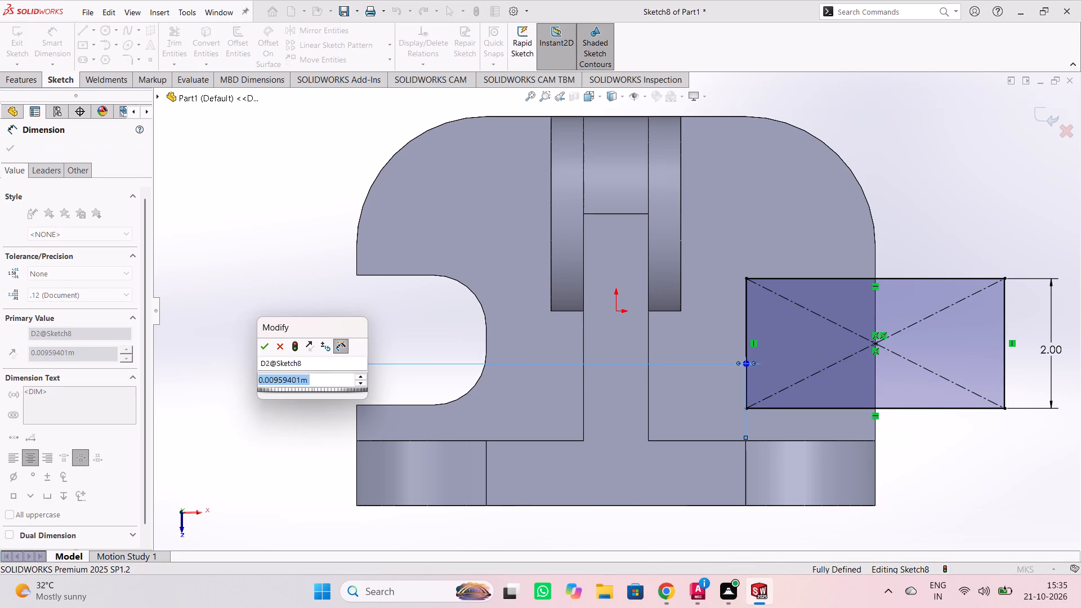
key(0)
key(Return)
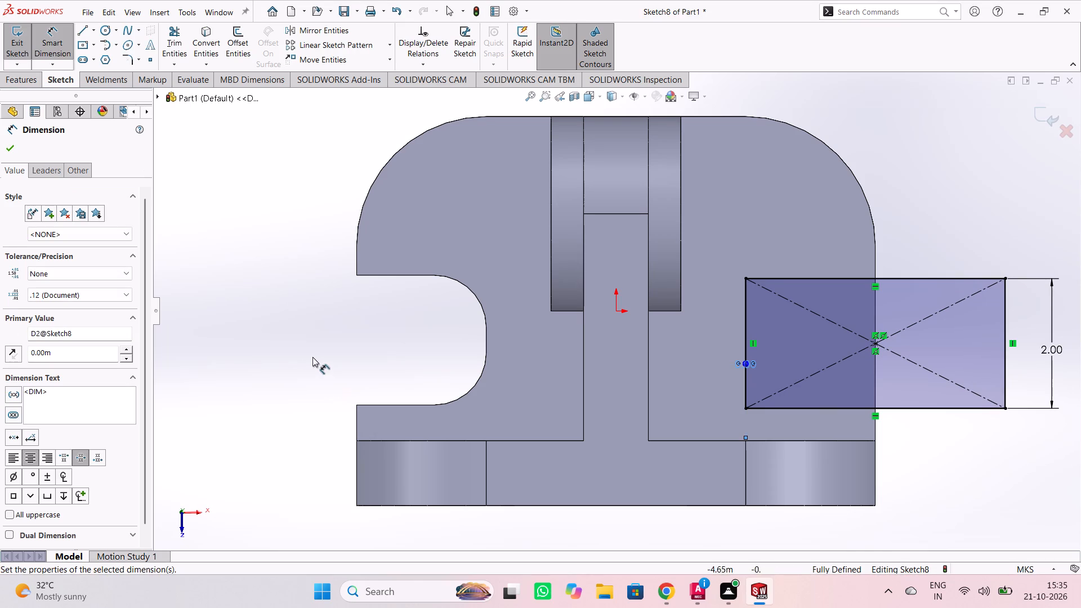
click(307, 352)
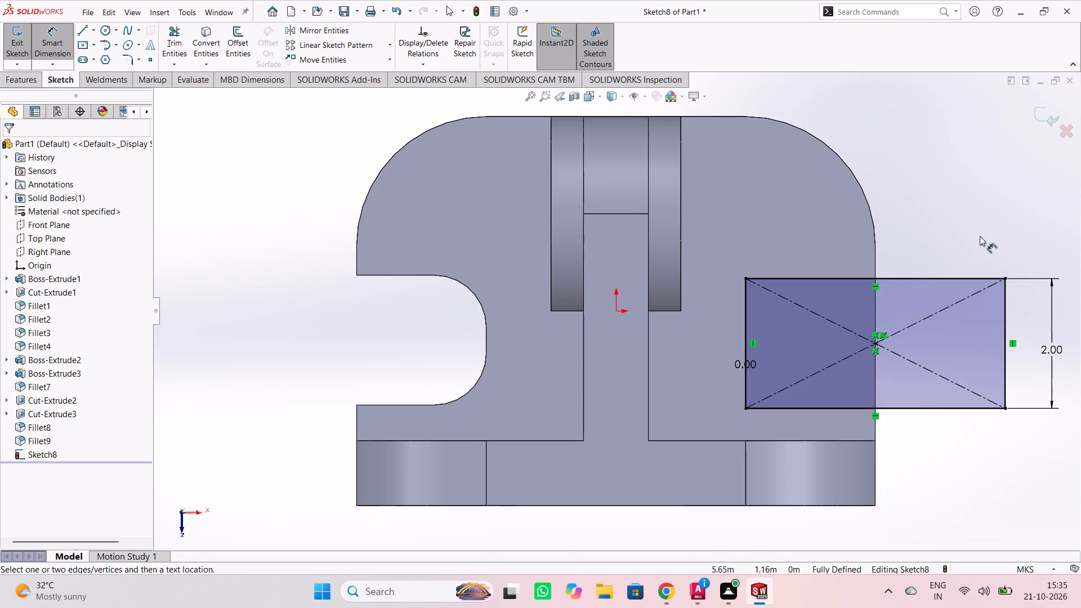
Exit the sketch and cut-extrude the rectangle through the plate's side with a Blind depth of 2 m.
middle_drag(954, 230, 875, 250)
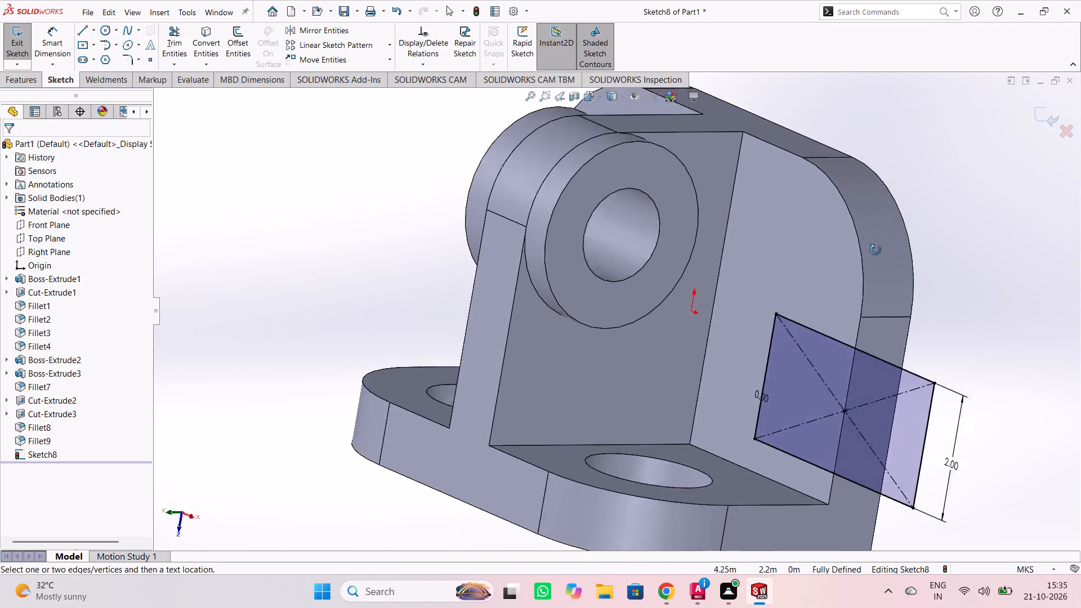
middle_drag(875, 250, 459, 245)
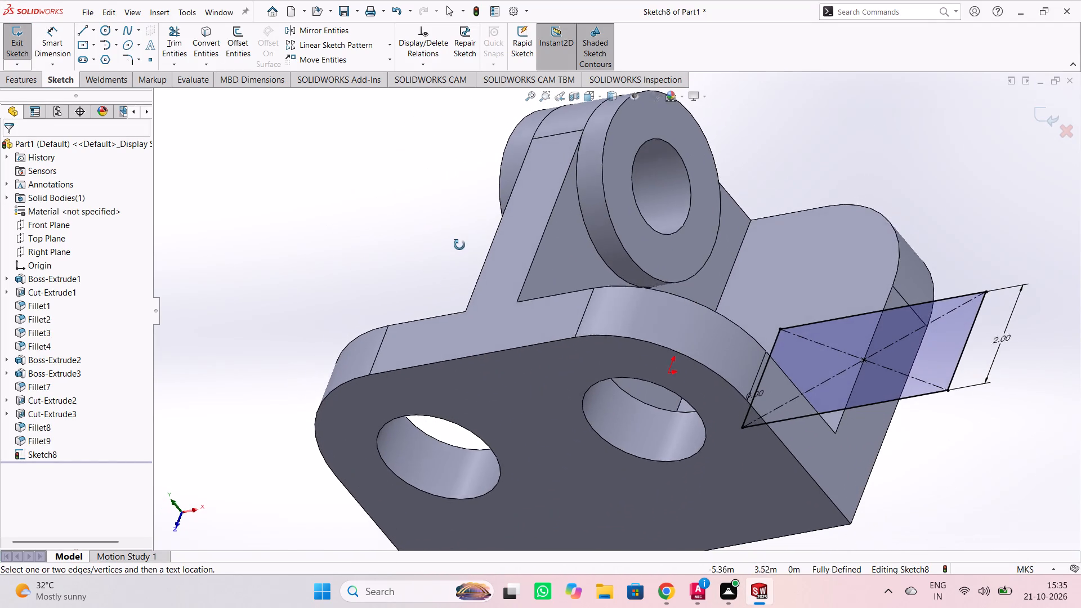
middle_drag(459, 245, 428, 239)
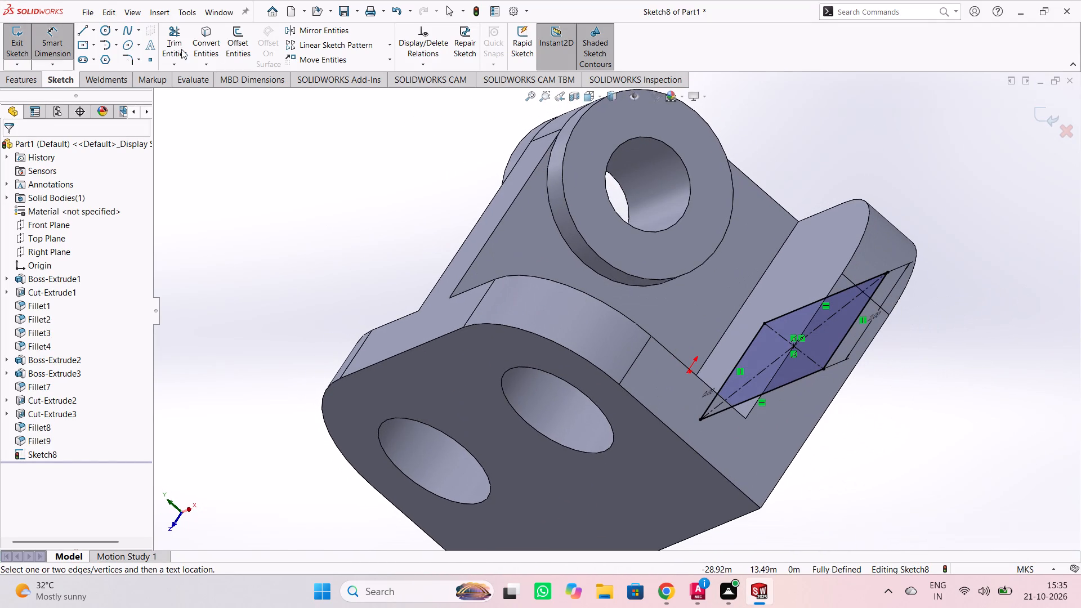
click(21, 45)
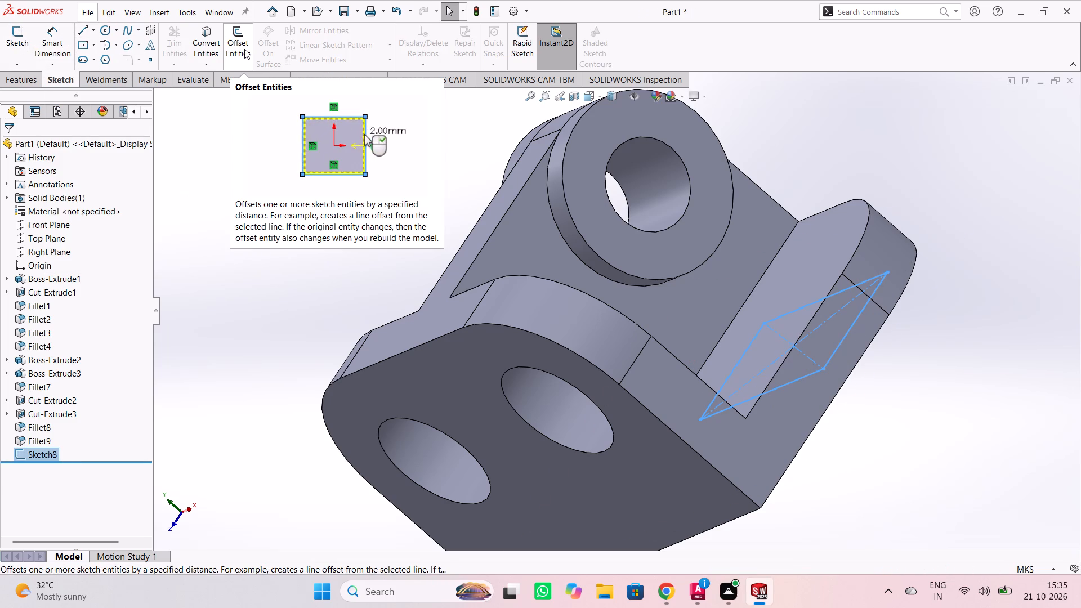
scroll(0, 256, down, 3)
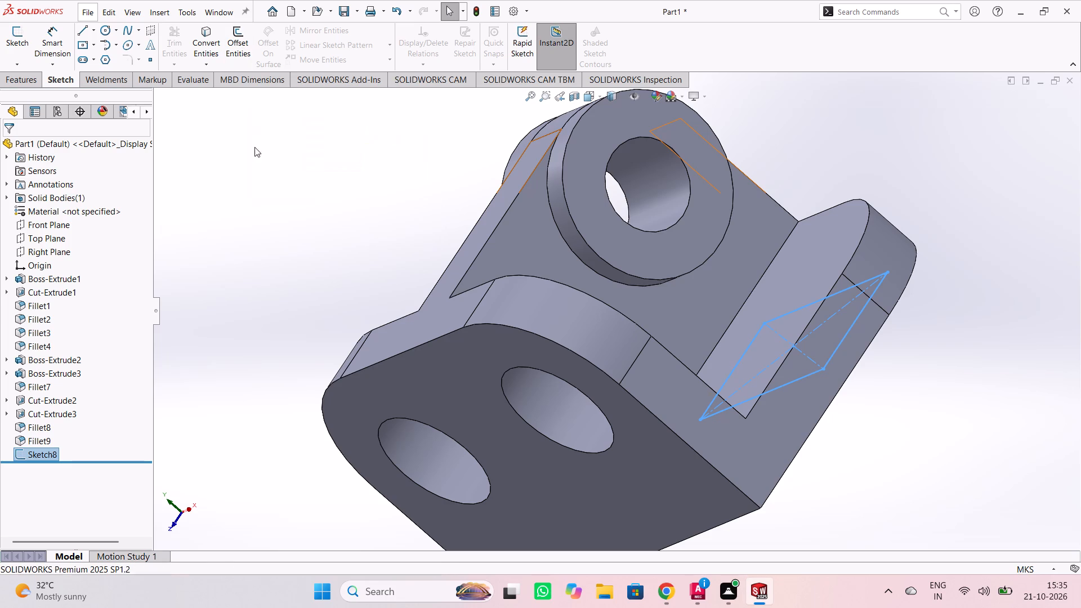
click(14, 77)
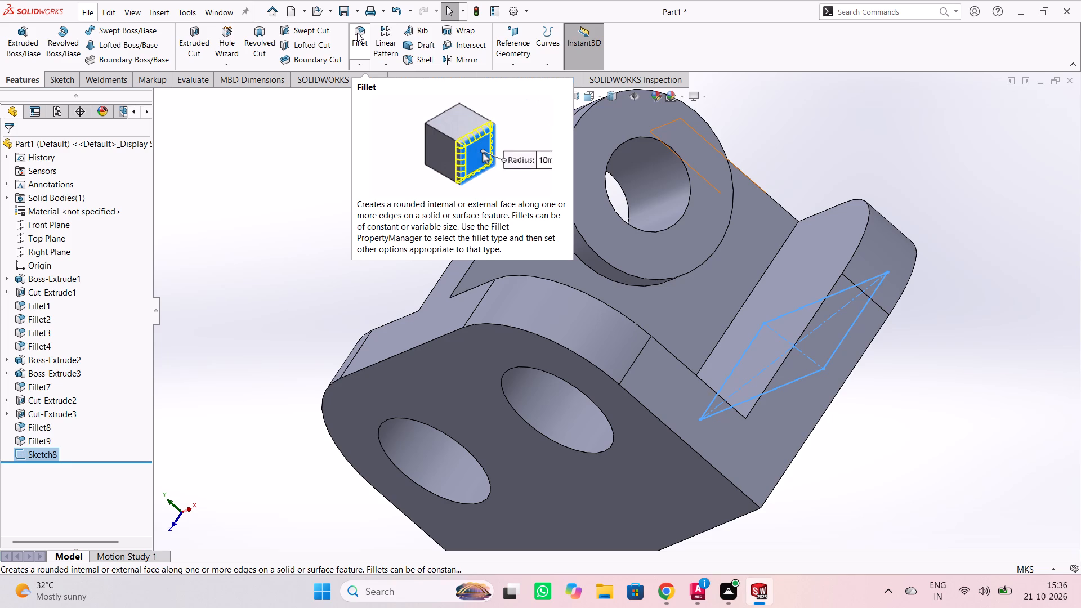
click(185, 38)
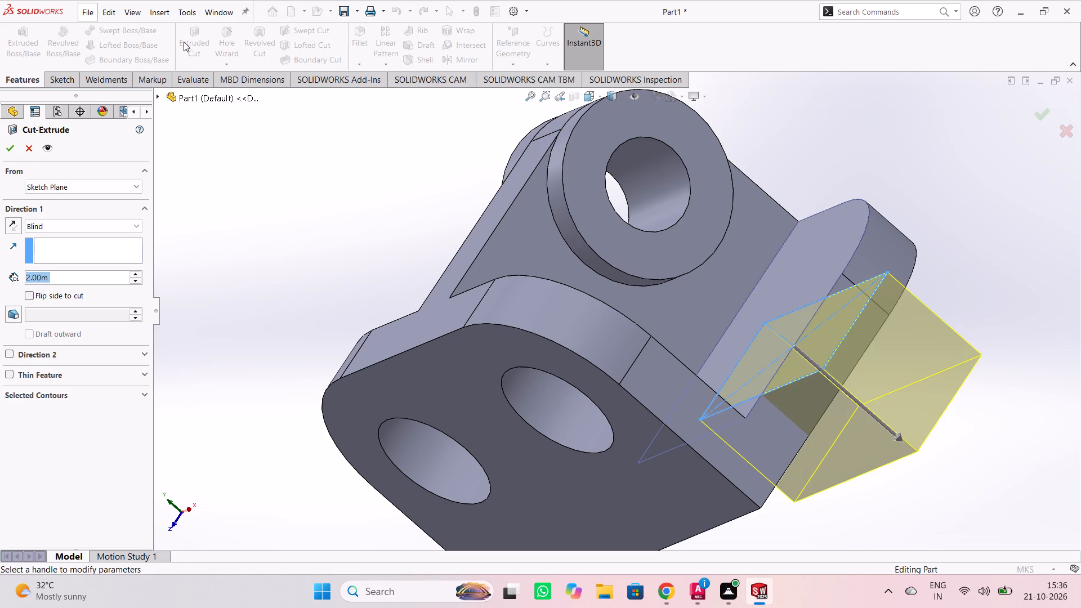
click(5, 145)
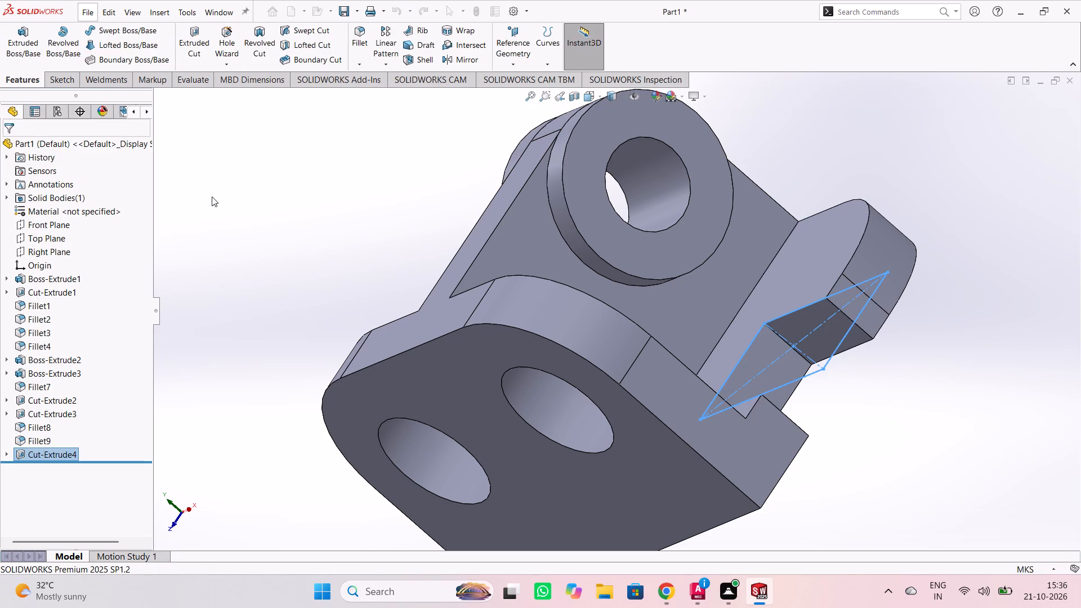
click(251, 189)
Fillet the new notch's inner corner edge nearest the base flange with a 0.8 m radius.
middle_drag(965, 178, 1011, 328)
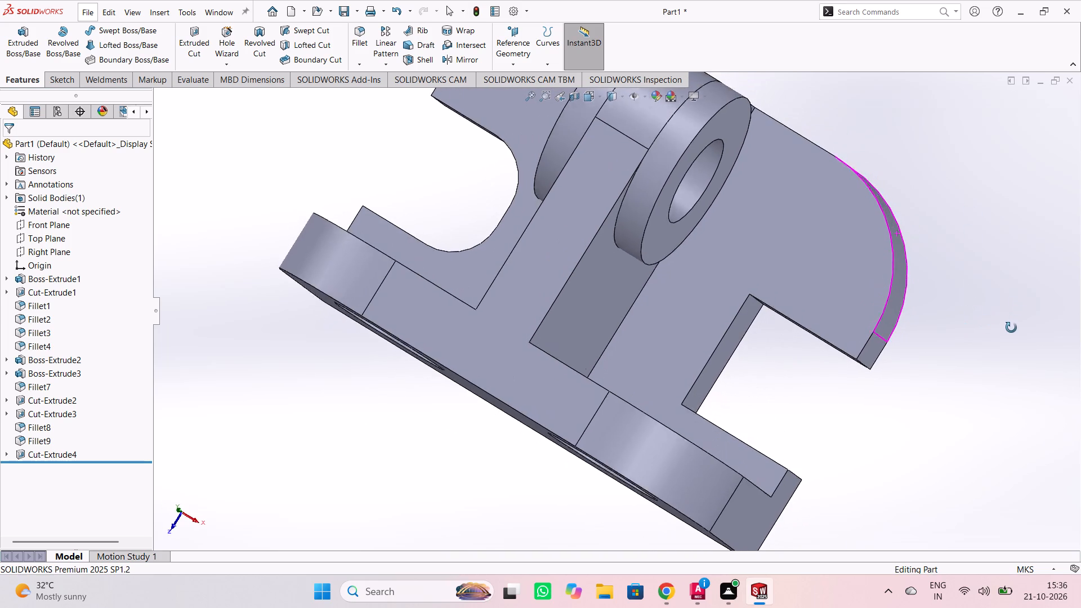
middle_drag(1011, 328, 1009, 336)
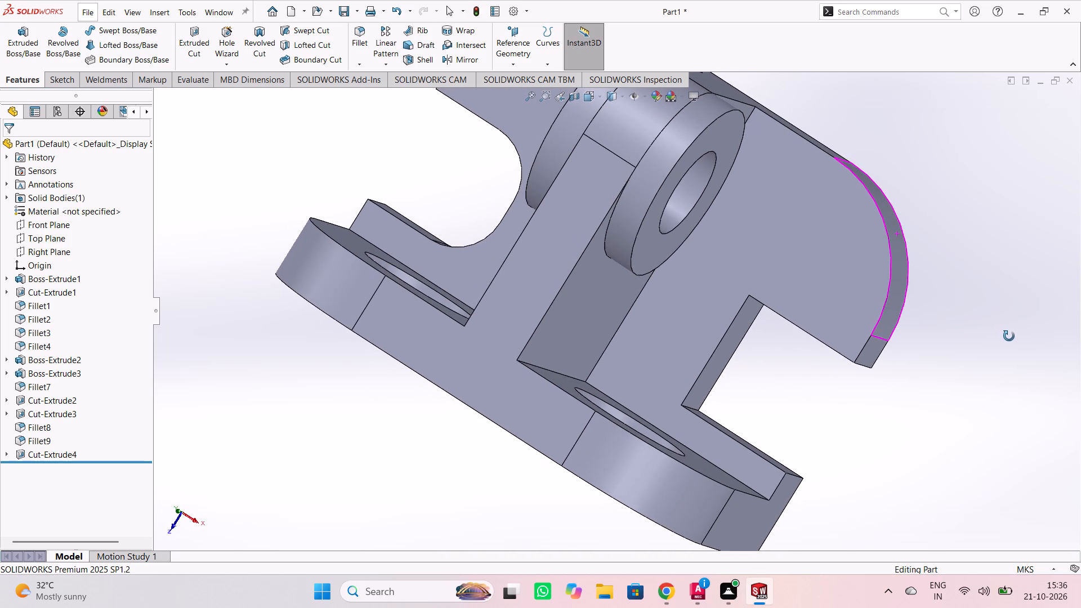
middle_drag(1009, 336, 1019, 230)
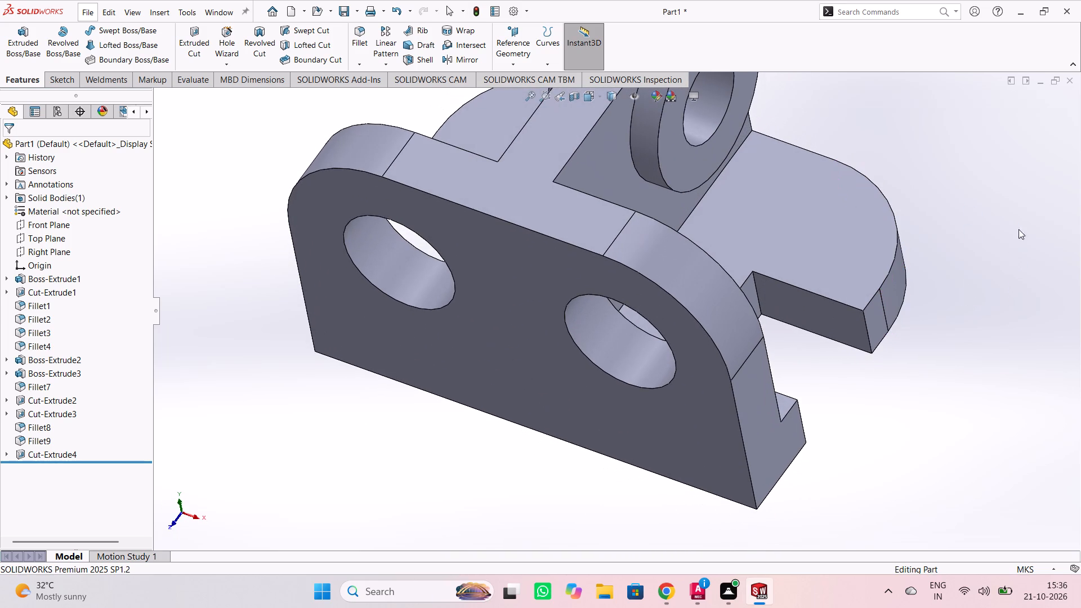
middle_drag(942, 446, 945, 449)
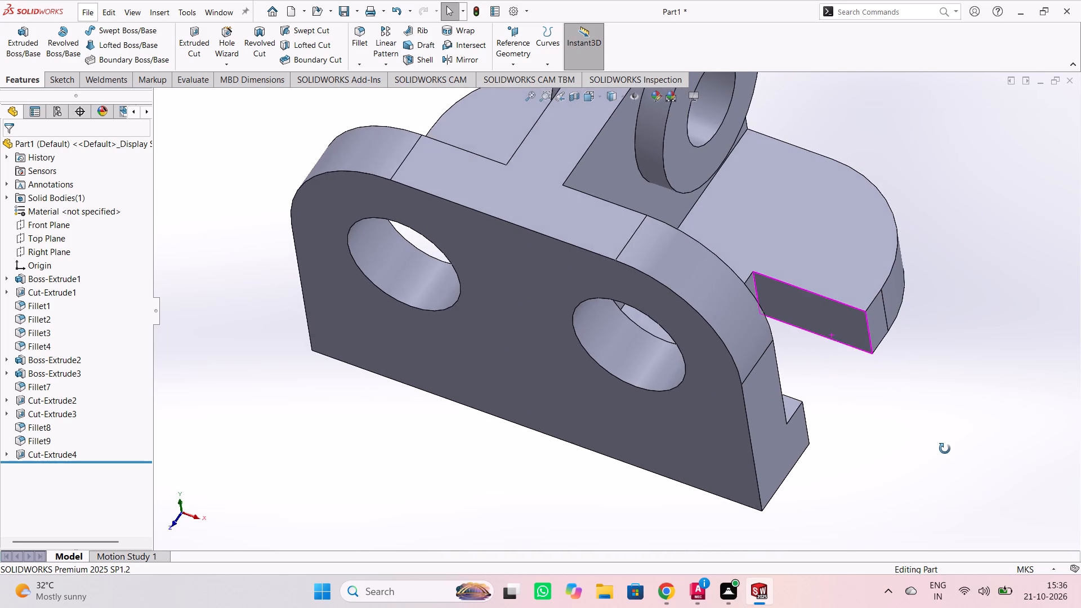
middle_drag(945, 449, 837, 467)
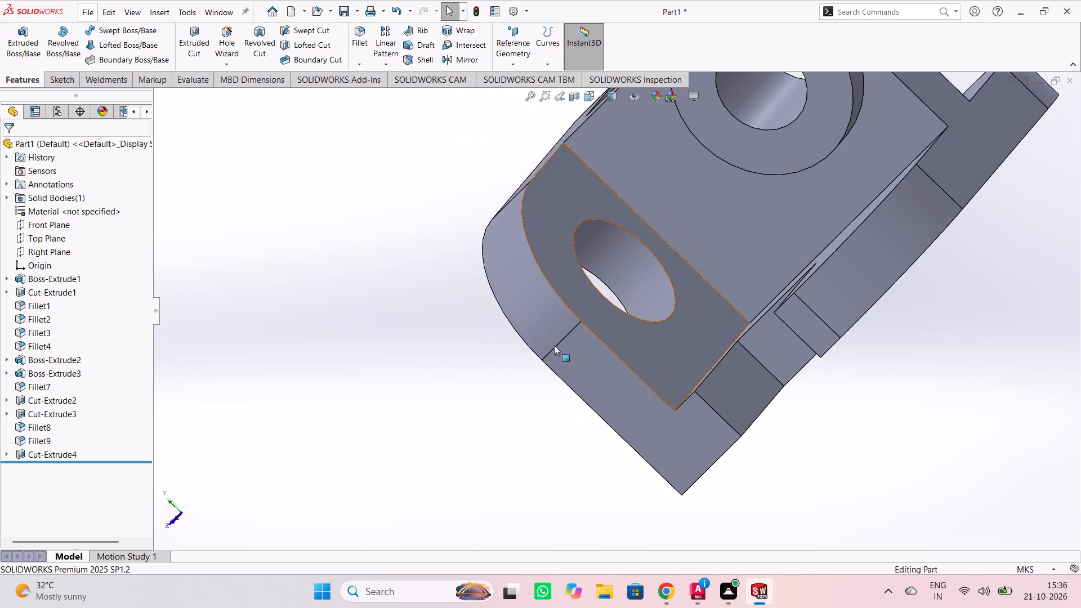
click(362, 41)
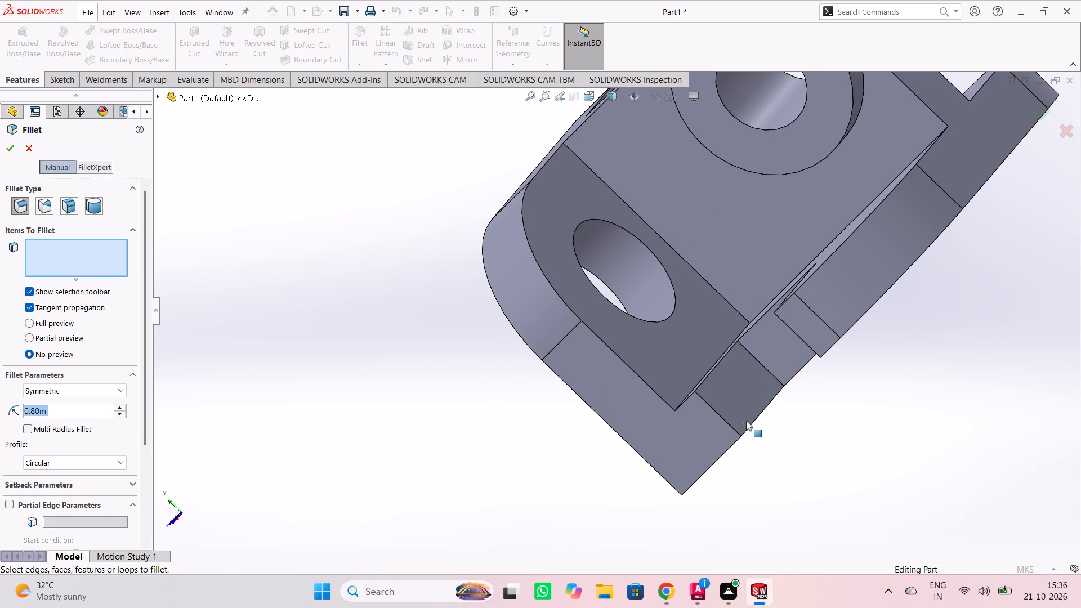
scroll(802, 403, up, 2)
scroll(803, 393, down, 3)
scroll(752, 360, down, 1)
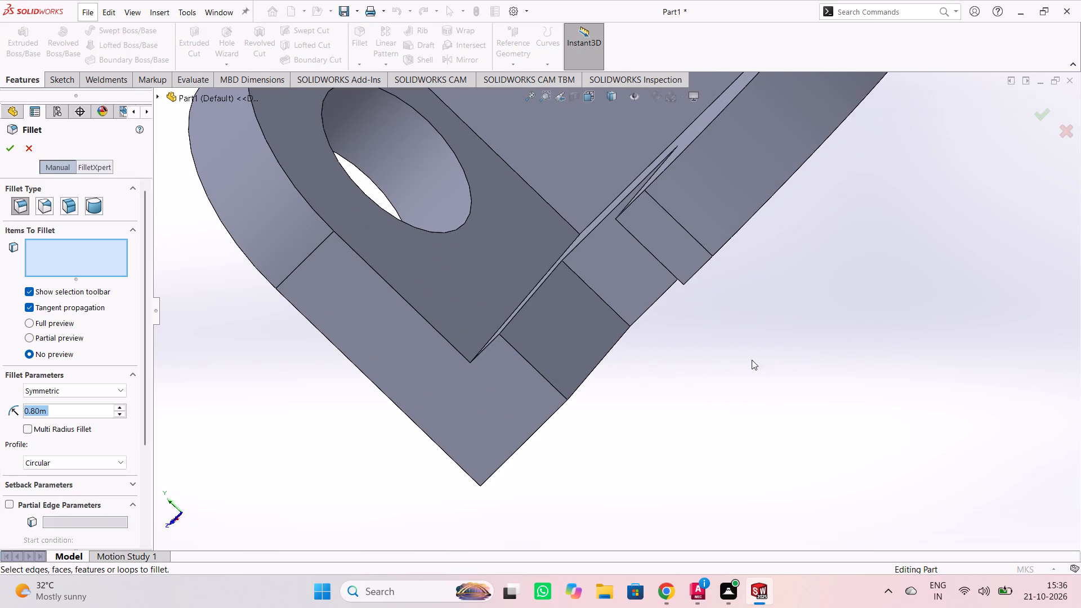
click(609, 309)
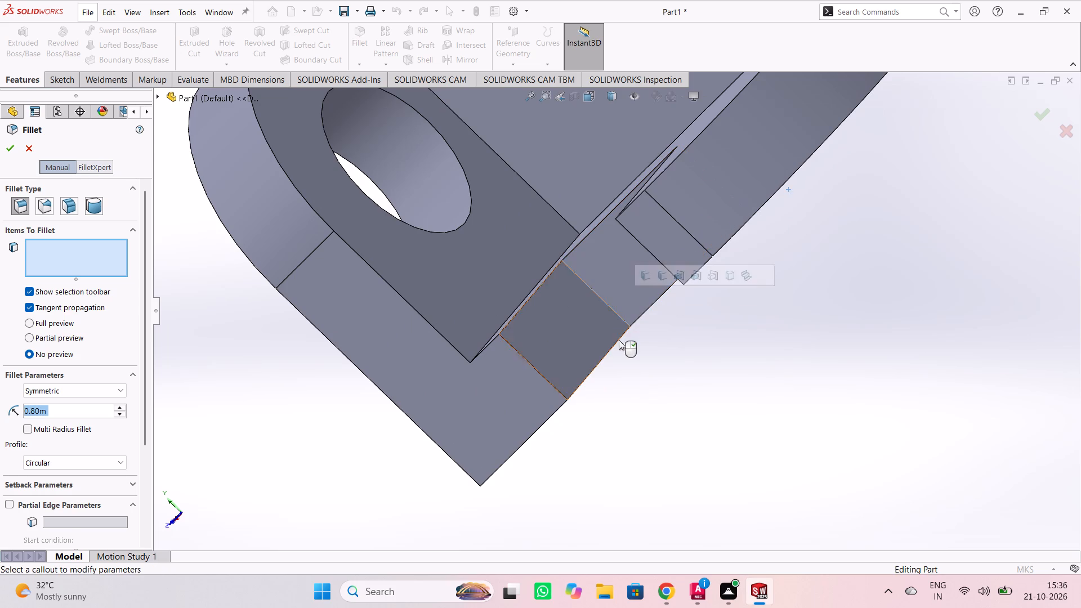
key(Return)
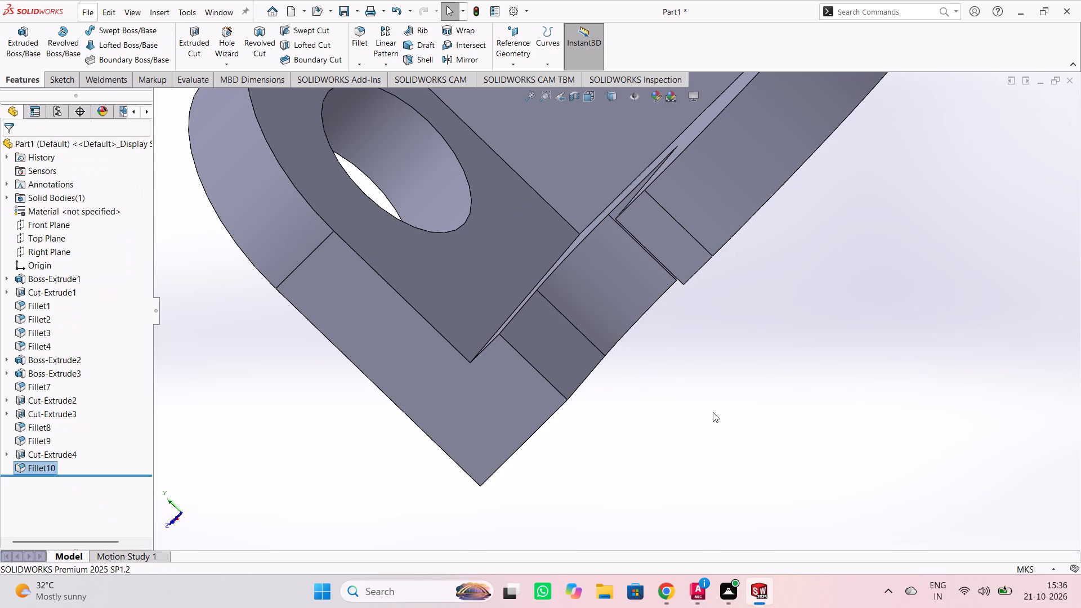
Fillet the new notch's other inner corner edge, farther from the base flange, with a 0.8 m radius.
middle_drag(704, 405, 781, 377)
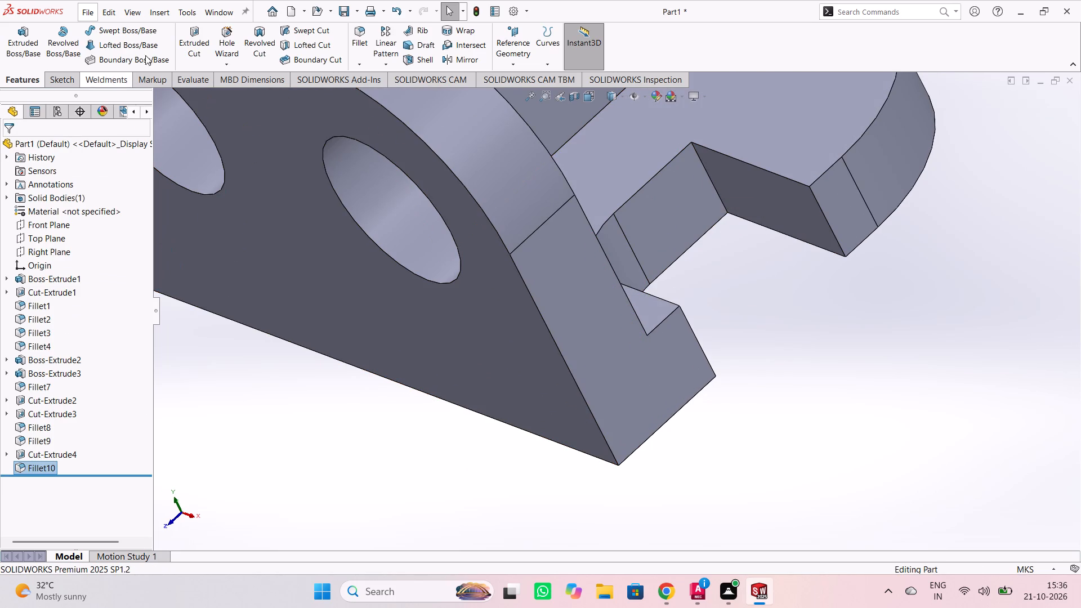
click(360, 38)
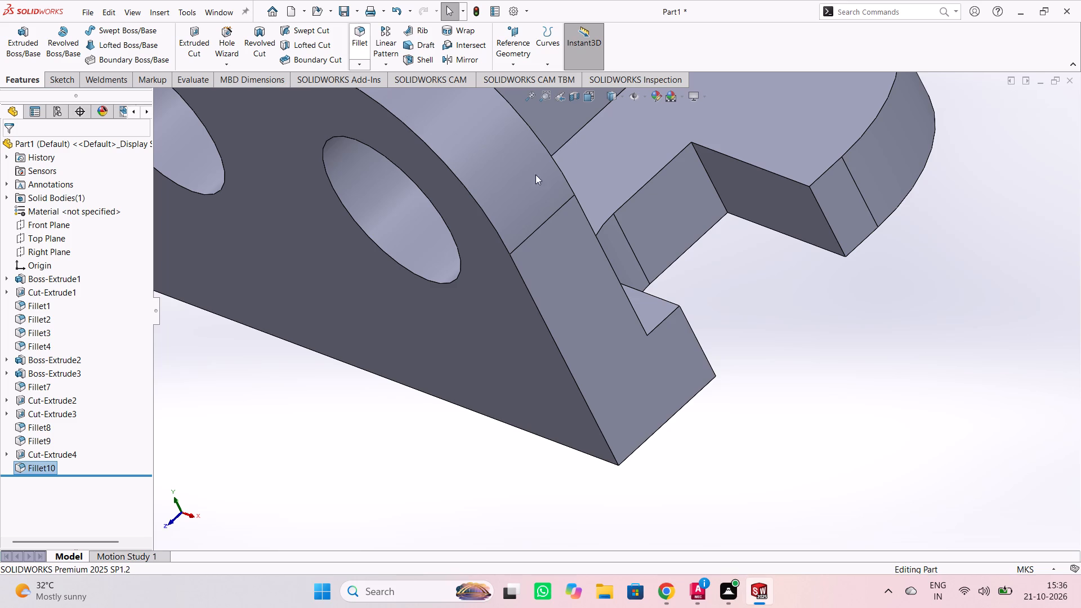
click(714, 185)
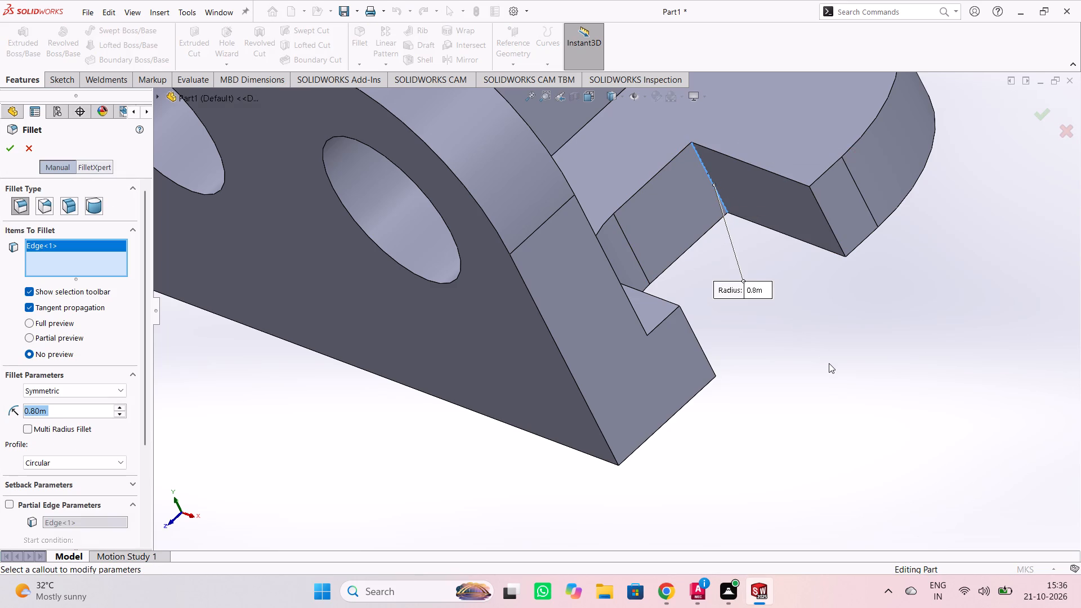
key(Return)
click(823, 360)
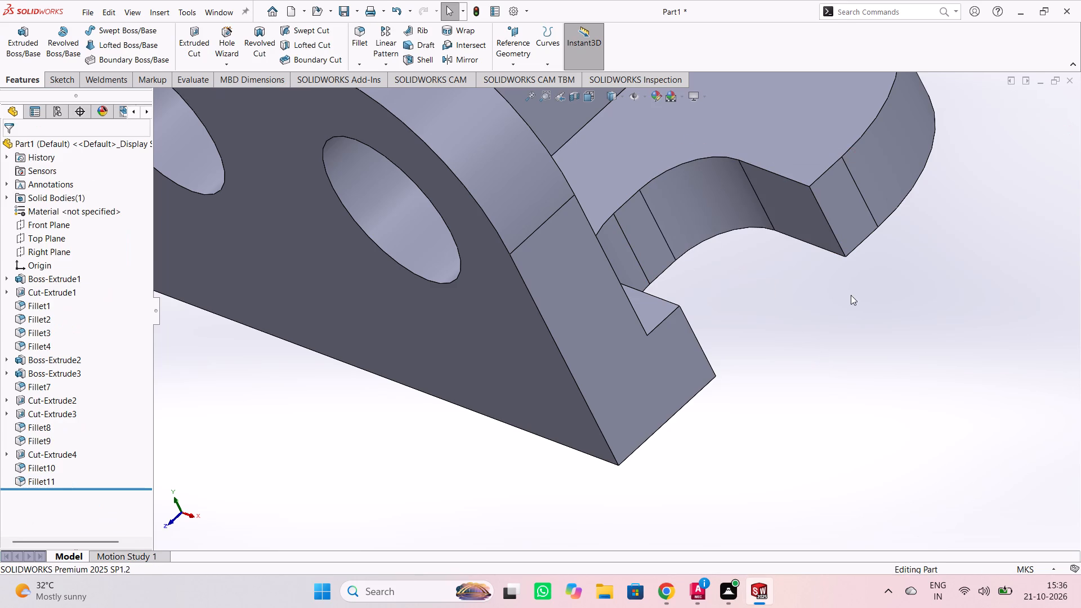
Examine the bracket with both rounded plate notches, the bored boss and the flange holes from several angles.
scroll(849, 290, down, 1)
scroll(823, 295, up, 2)
scroll(748, 275, up, 2)
scroll(740, 325, up, 1)
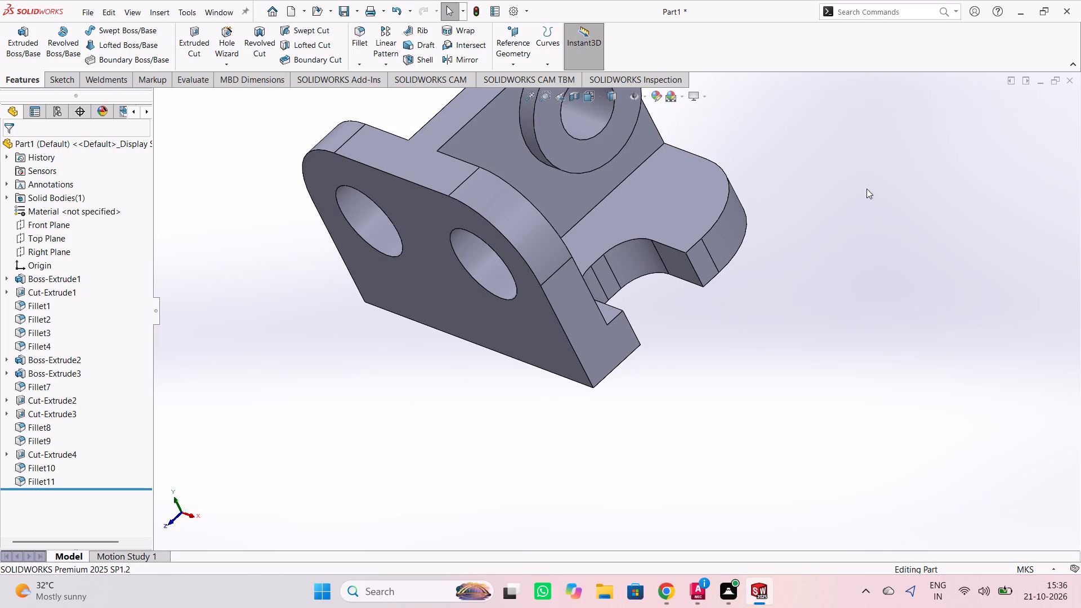
scroll(868, 183, up, 1)
middle_drag(874, 185, 801, 334)
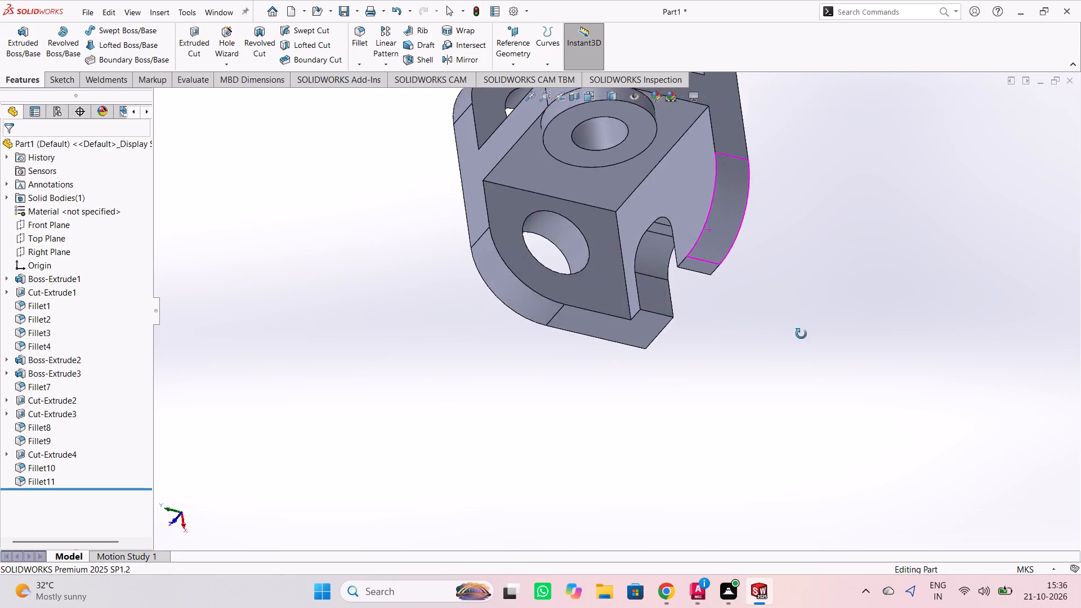
middle_drag(801, 334, 472, 208)
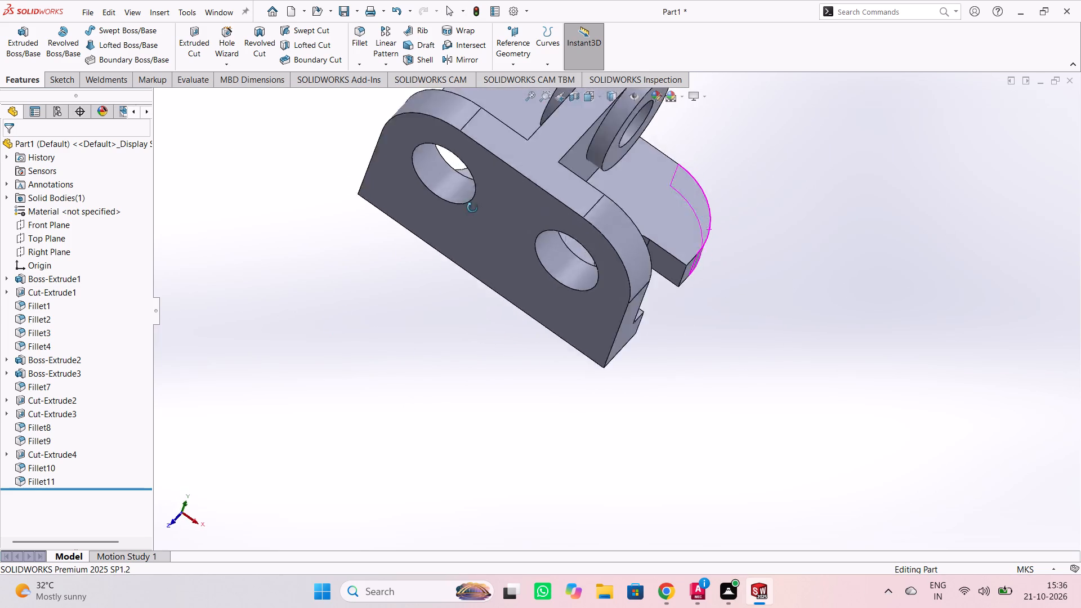
middle_drag(472, 208, 641, 483)
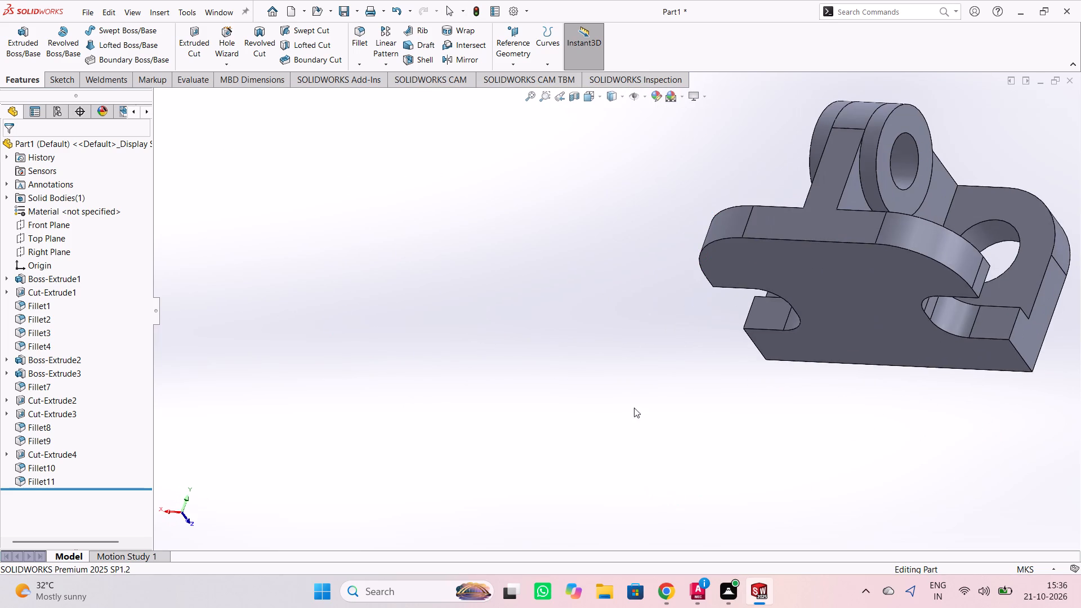
Examine the complete bracket from the isometric view and from several other angles, including the underside and both notches.
middle_drag(636, 254, 681, 426)
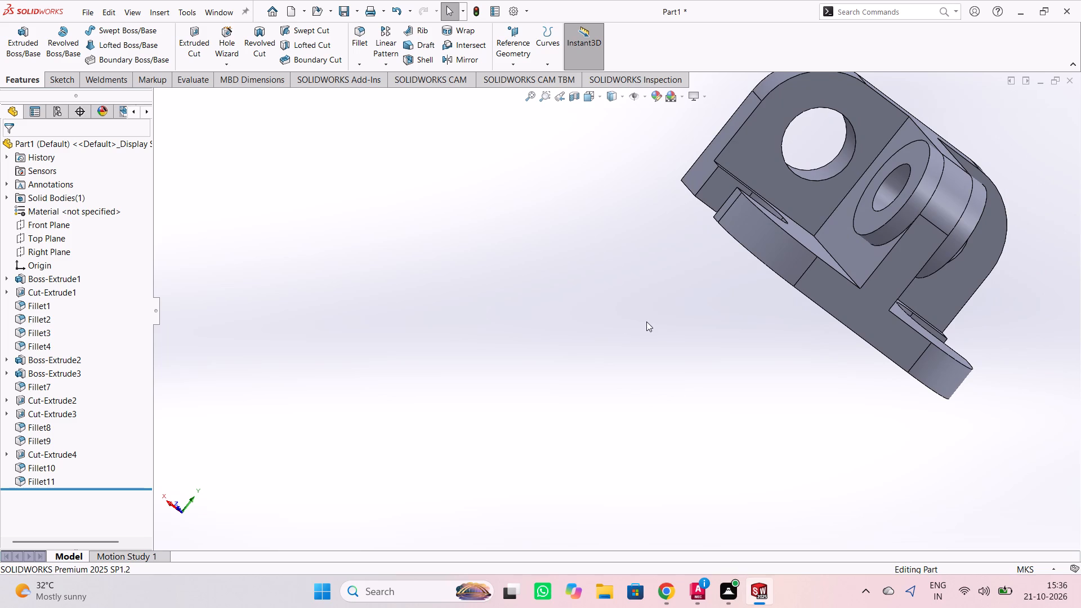
scroll(614, 276, down, 1)
scroll(611, 274, up, 3)
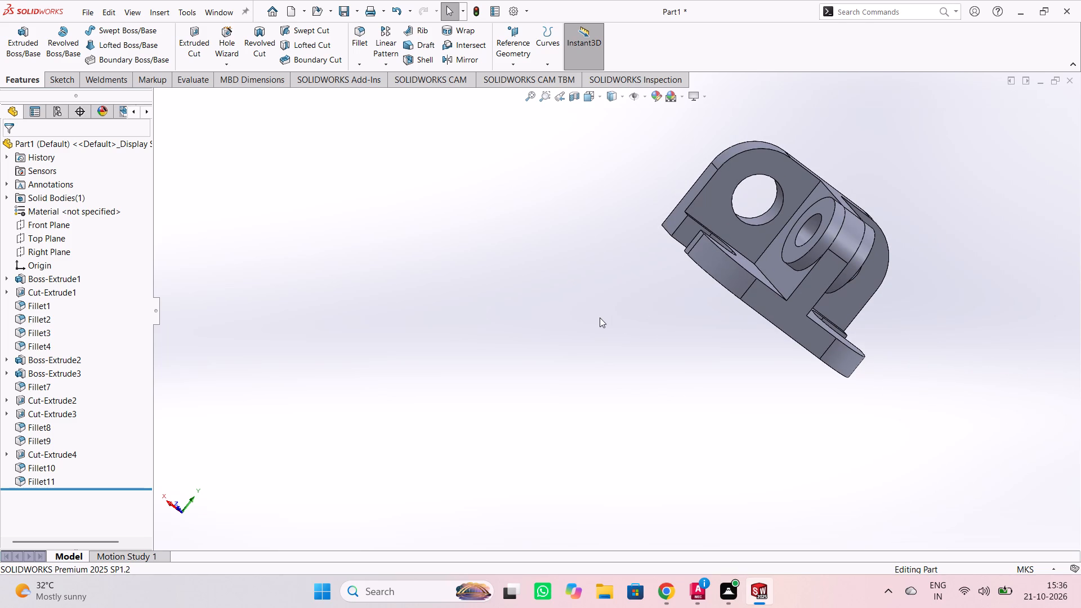
key(ctrl+7)
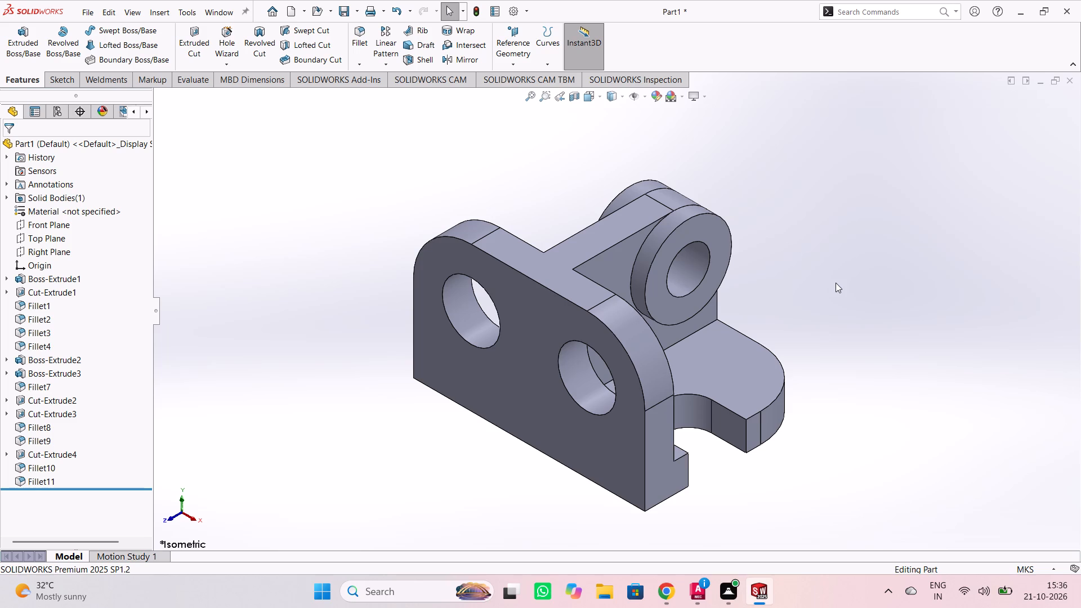
click(836, 283)
middle_drag(923, 301, 918, 361)
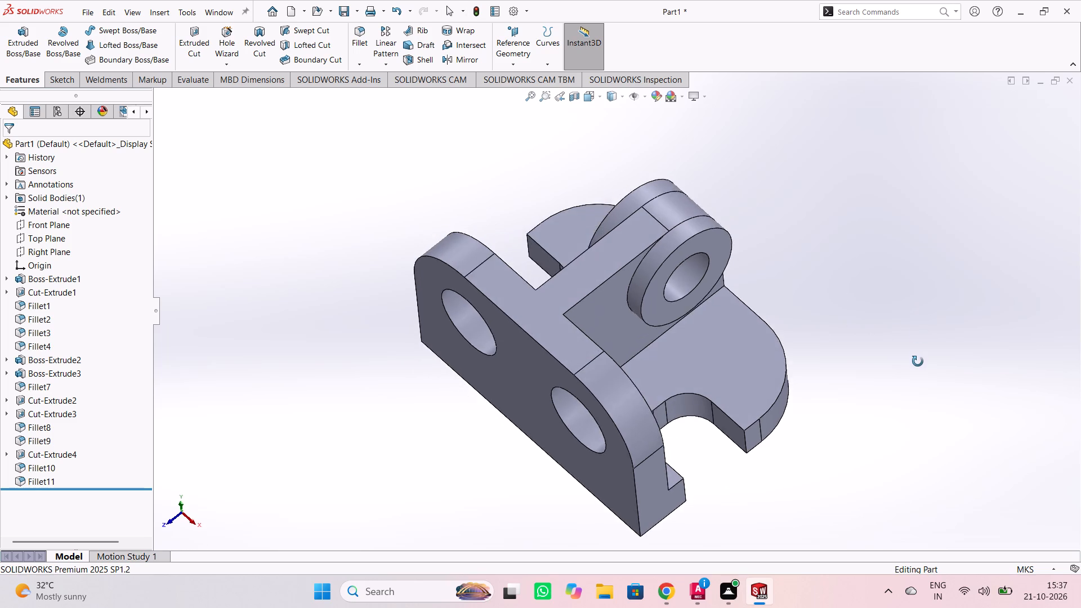
middle_drag(918, 361, 702, 387)
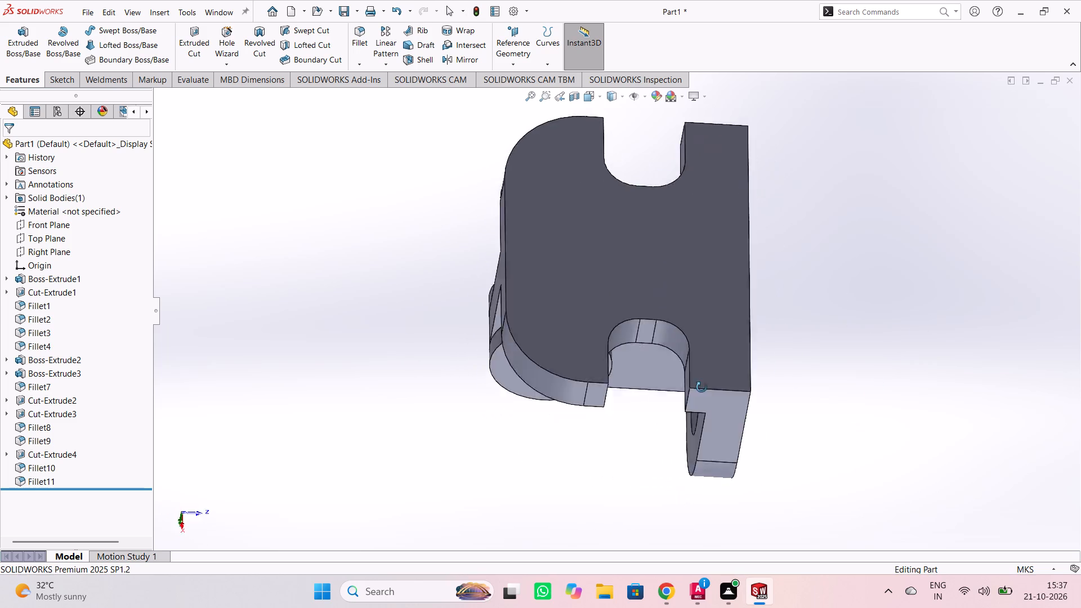
middle_drag(702, 387, 477, 448)
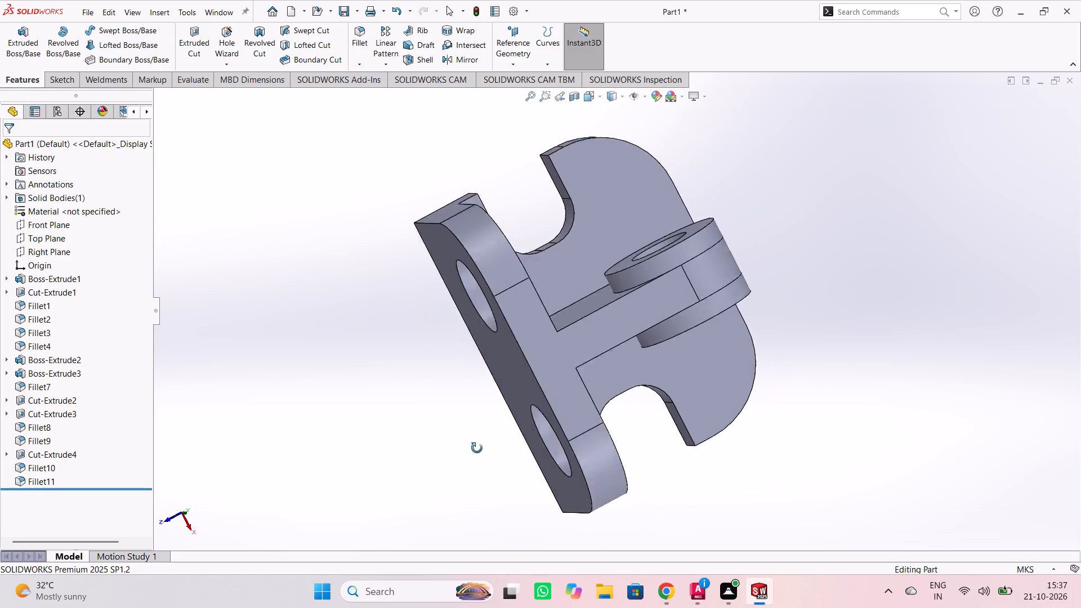
middle_drag(477, 448, 385, 293)
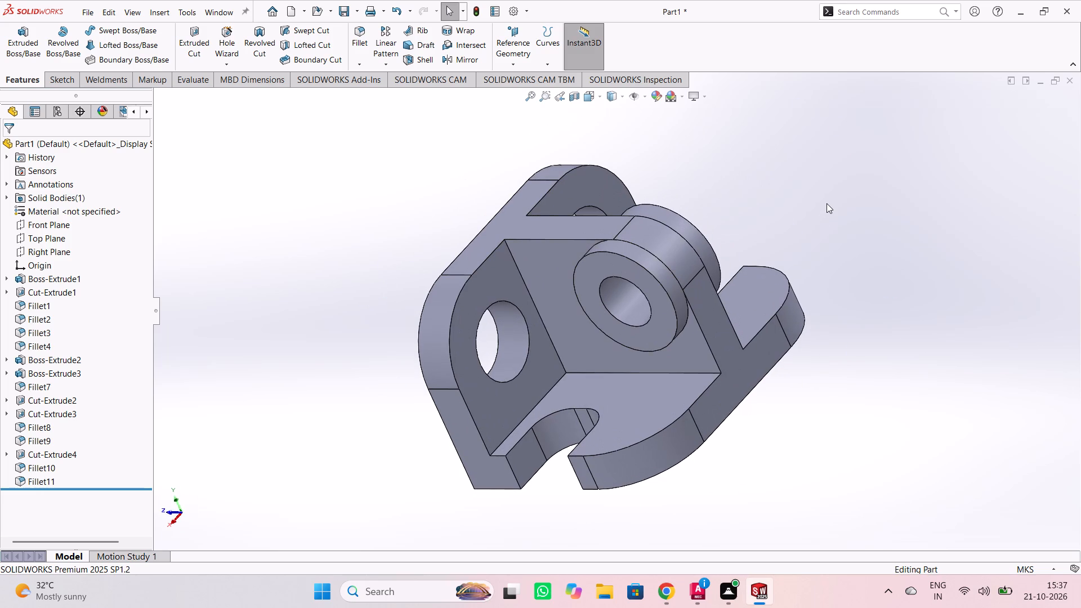
middle_drag(827, 203, 820, 235)
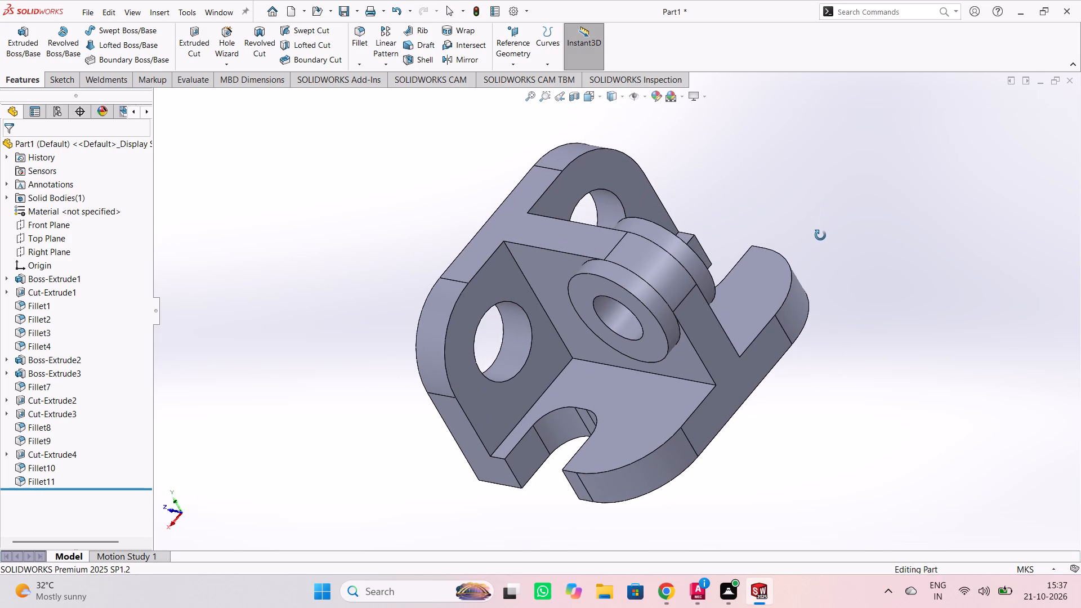
middle_drag(820, 235, 842, 208)
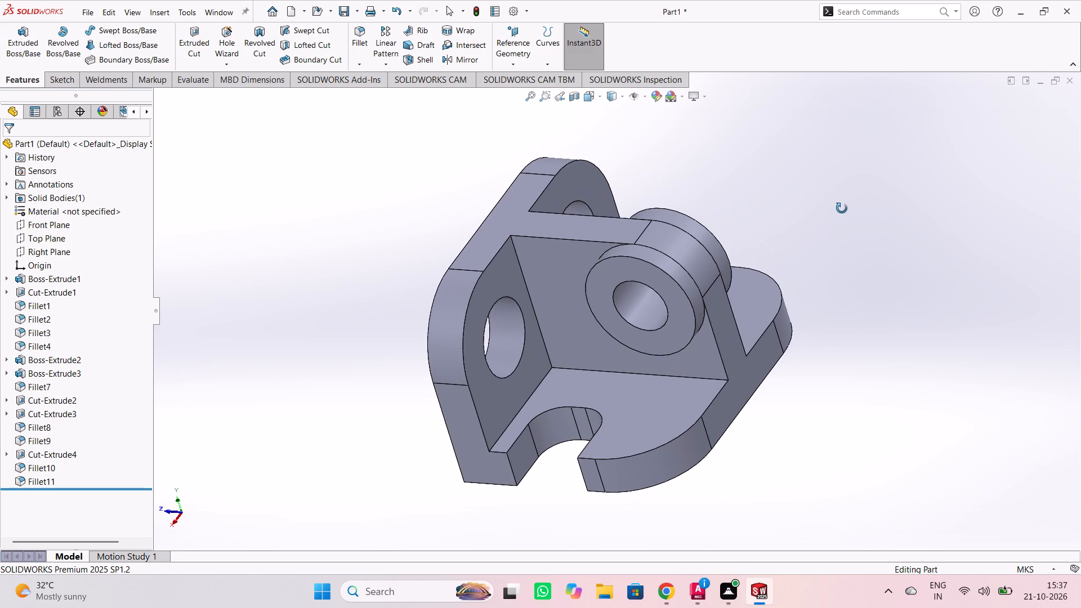
middle_drag(842, 208, 846, 207)
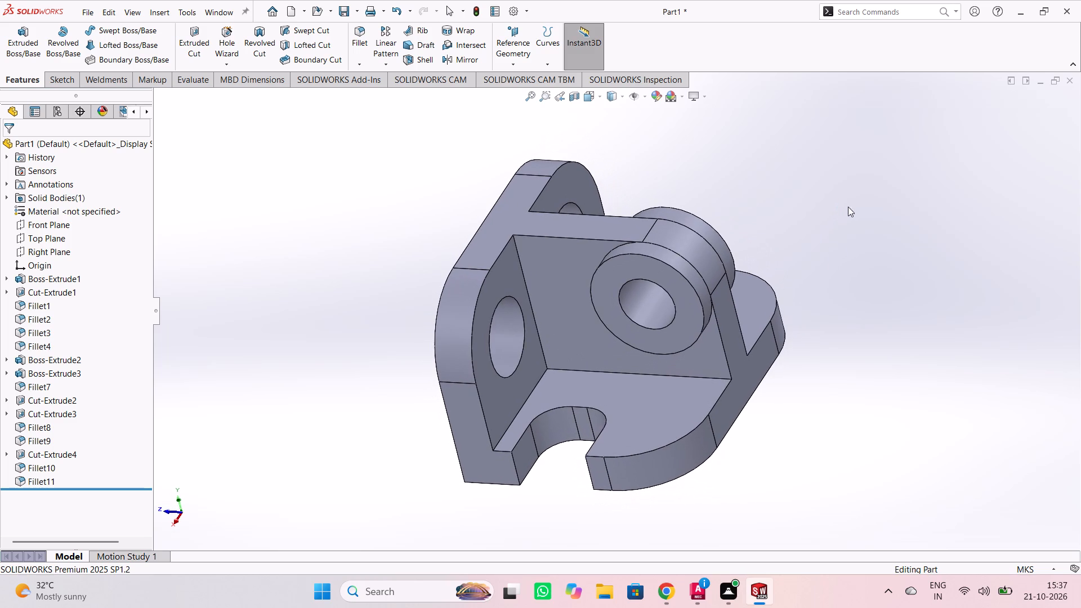
scroll(874, 334, up, 1)
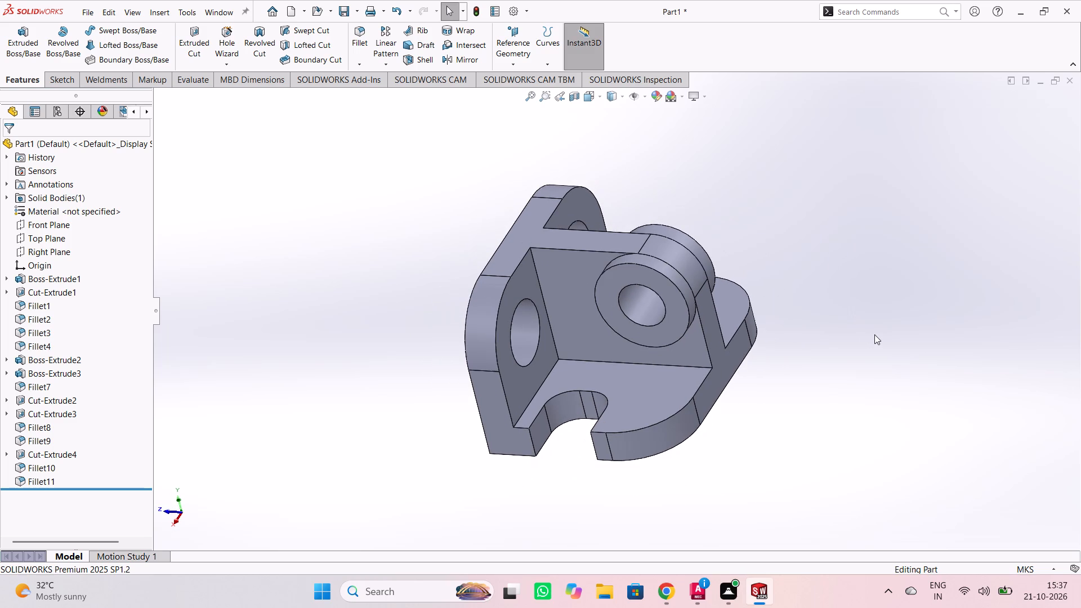
scroll(874, 334, down, 1)
middle_drag(874, 328, 844, 369)
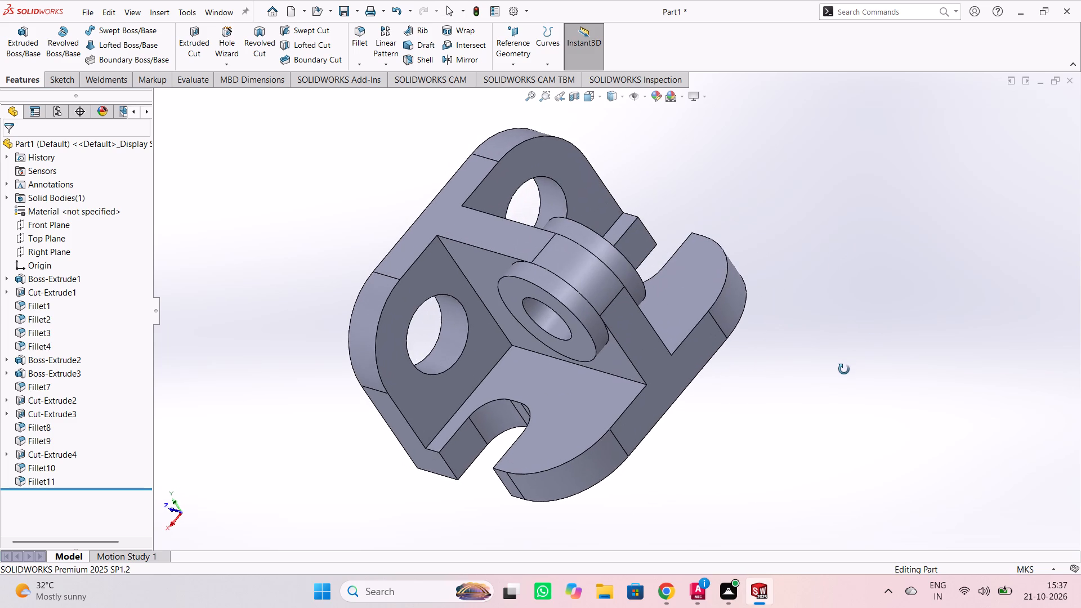
middle_drag(844, 369, 842, 369)
middle_drag(831, 360, 865, 363)
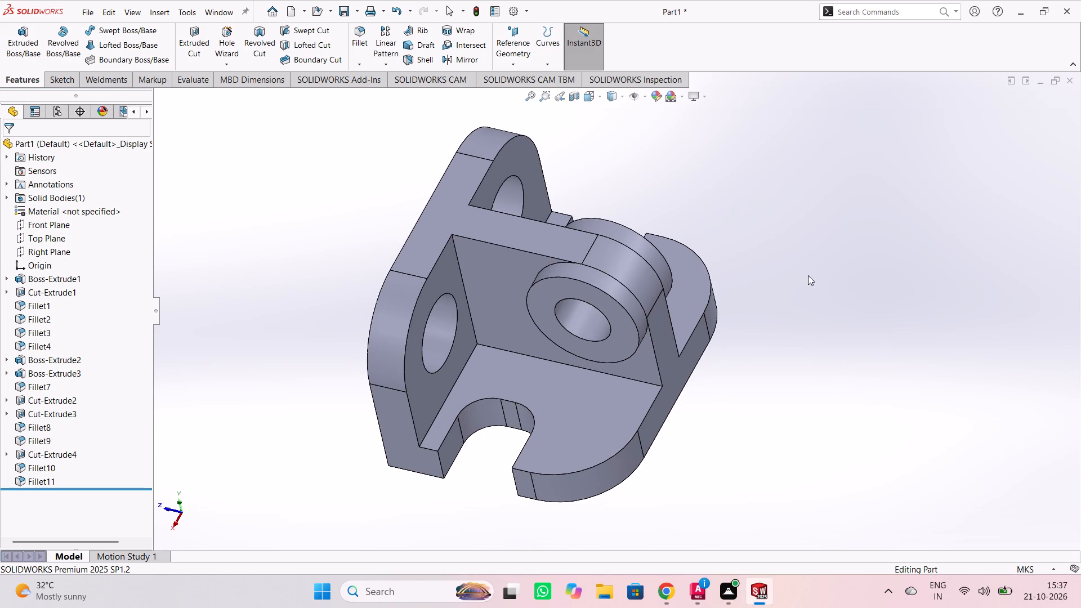
key(ctrl+shift+s)
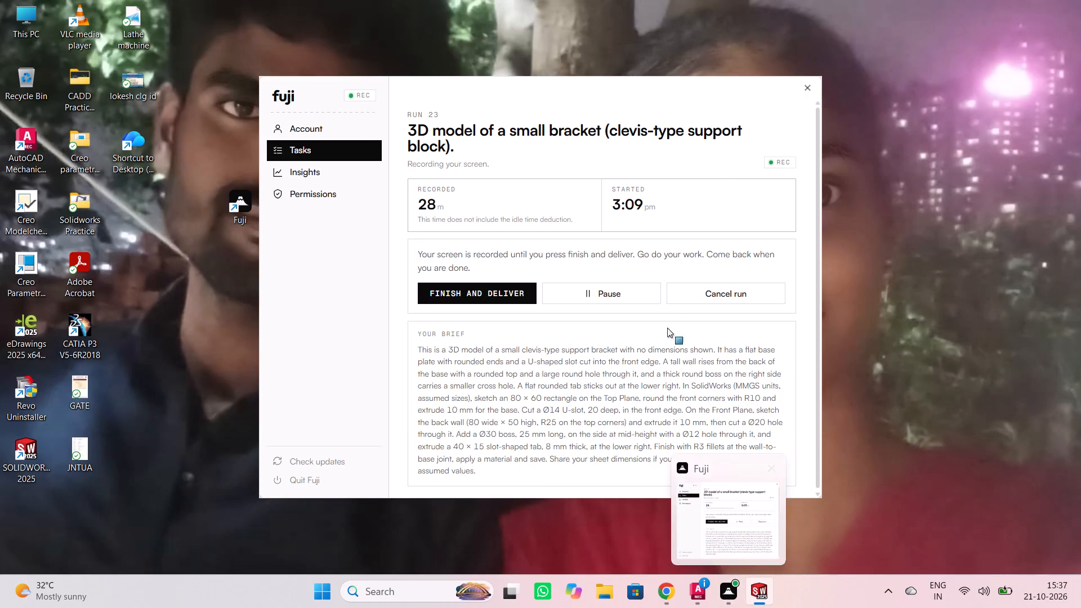
scroll(769, 284, down, 2)
scroll(745, 294, up, 4)
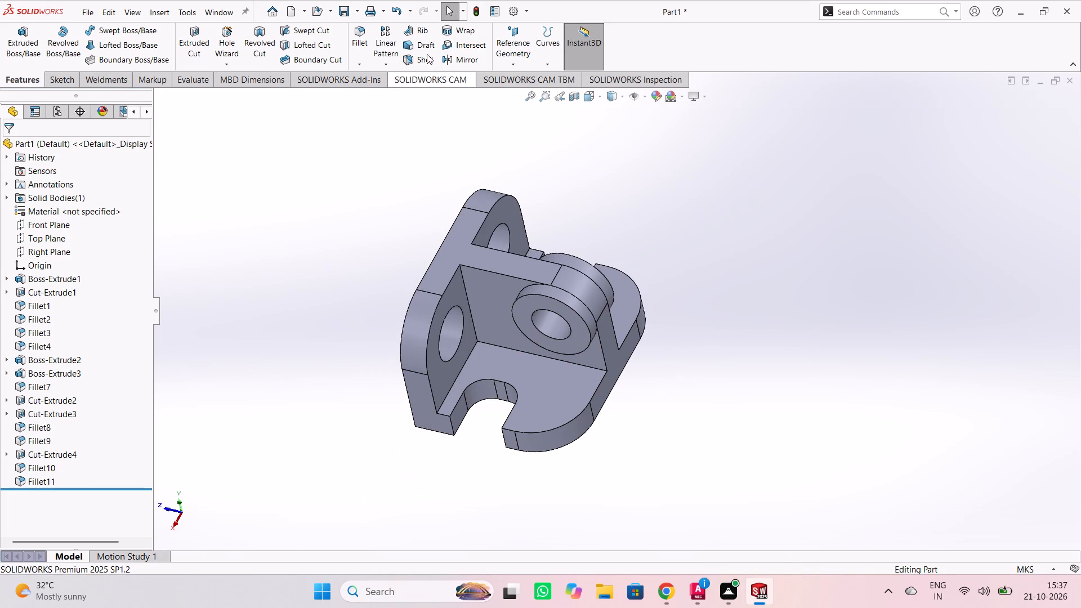
Start a planar section view on the Front Plane and tilt it about 78° to examine the flange holes and boss.
click(573, 95)
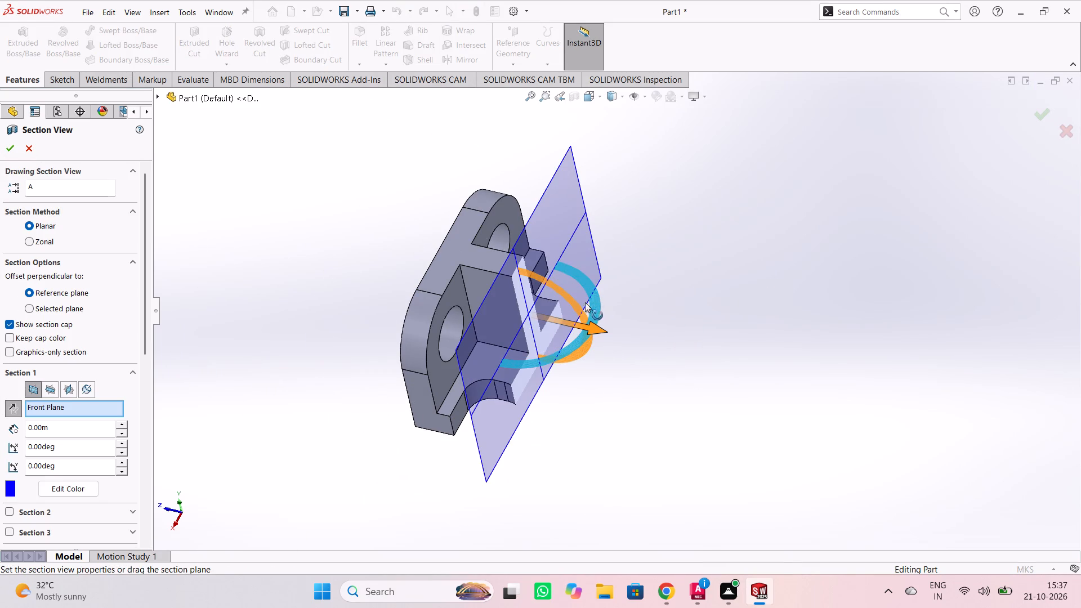
drag(568, 297, 509, 261)
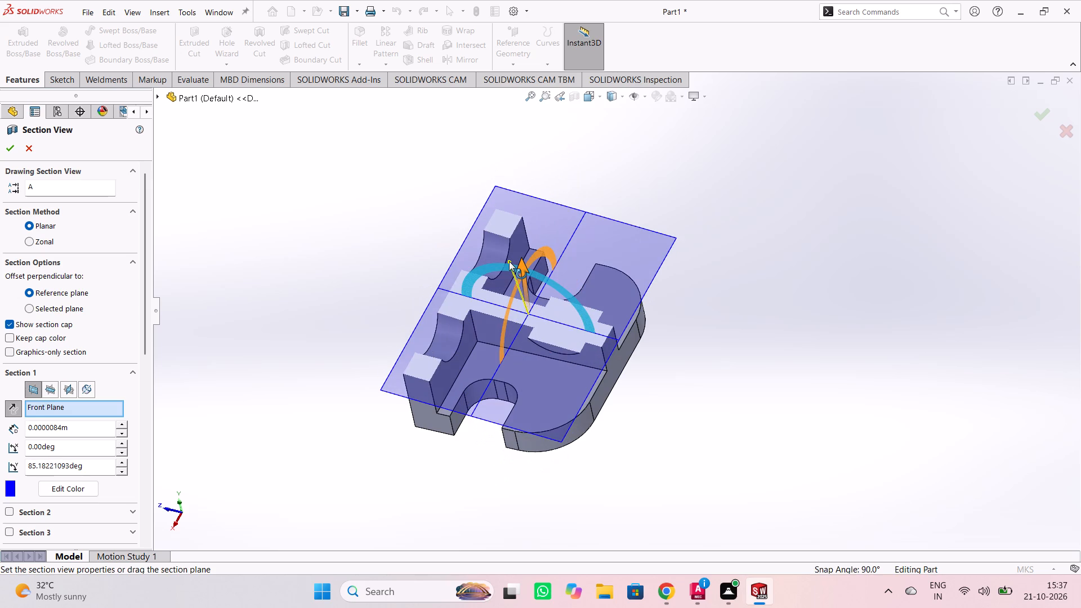
drag(509, 261, 502, 259)
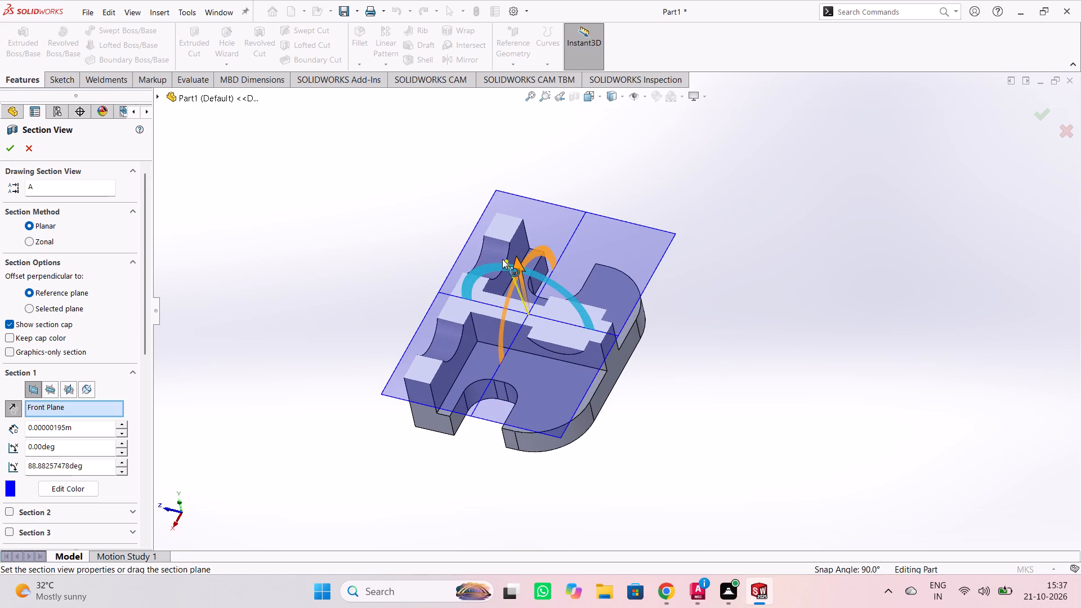
drag(502, 259, 515, 256)
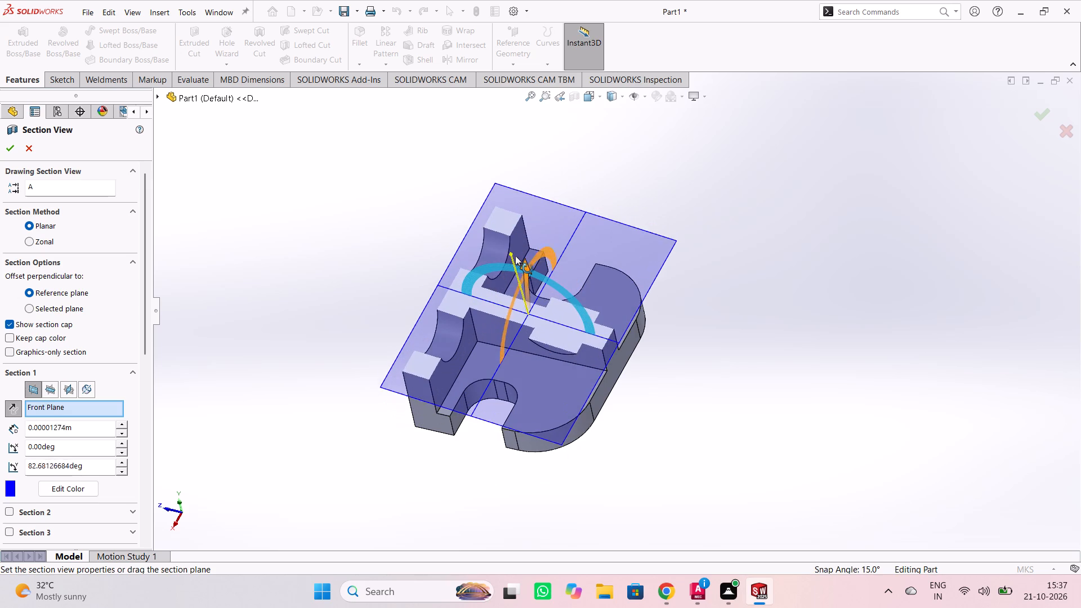
drag(515, 256, 536, 256)
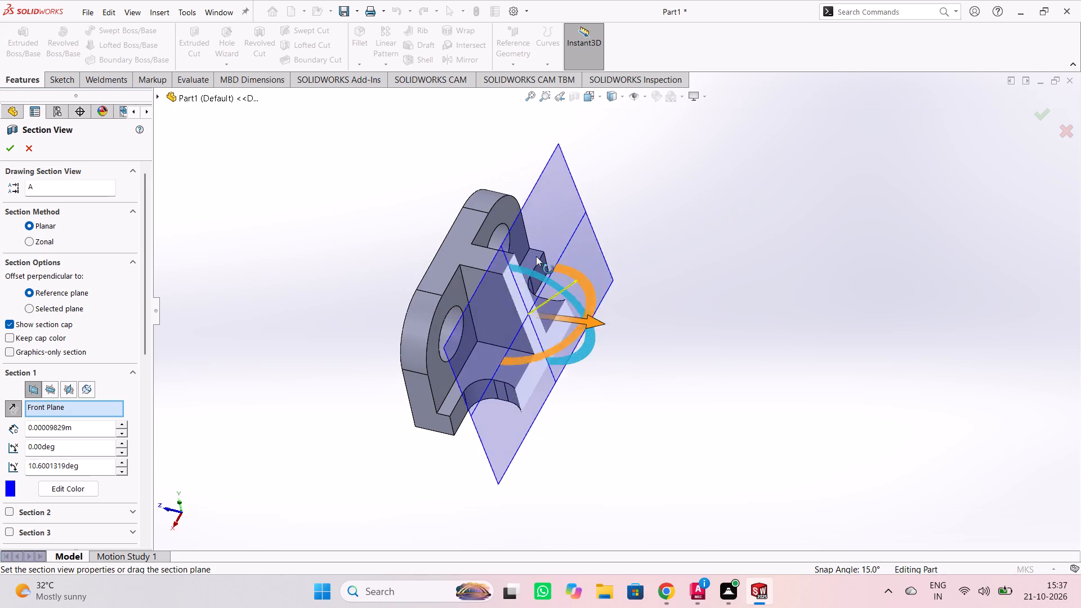
drag(536, 256, 524, 251)
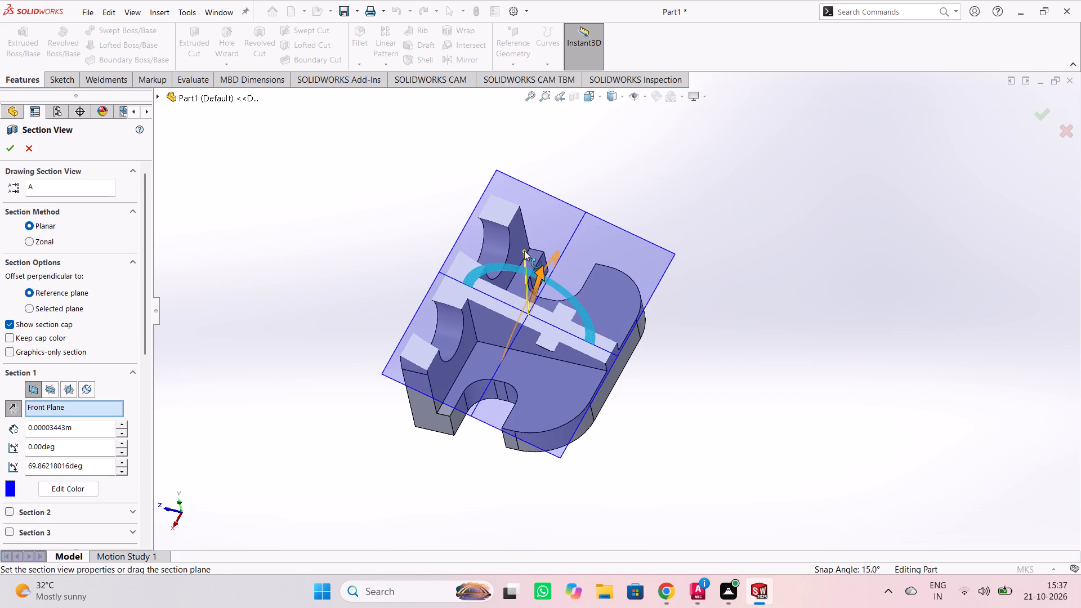
drag(524, 251, 519, 242)
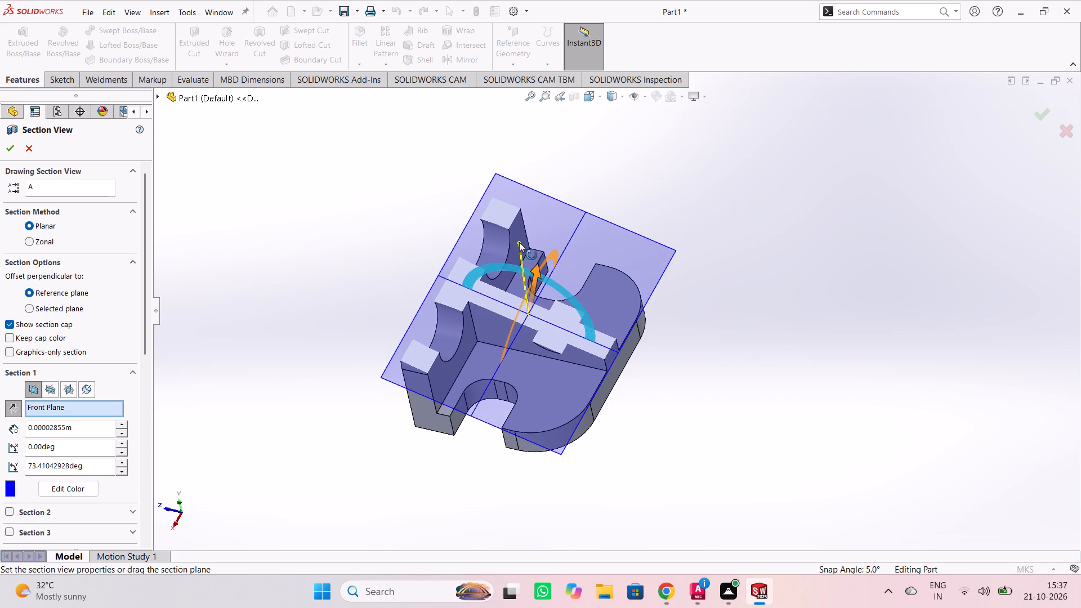
drag(519, 242, 508, 222)
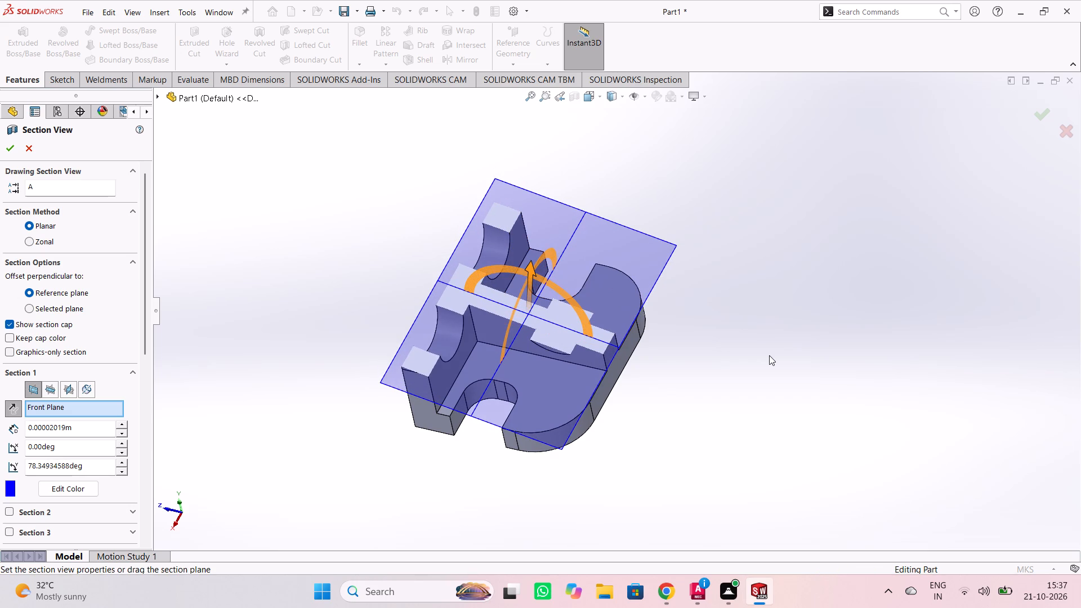
middle_drag(769, 355, 581, 459)
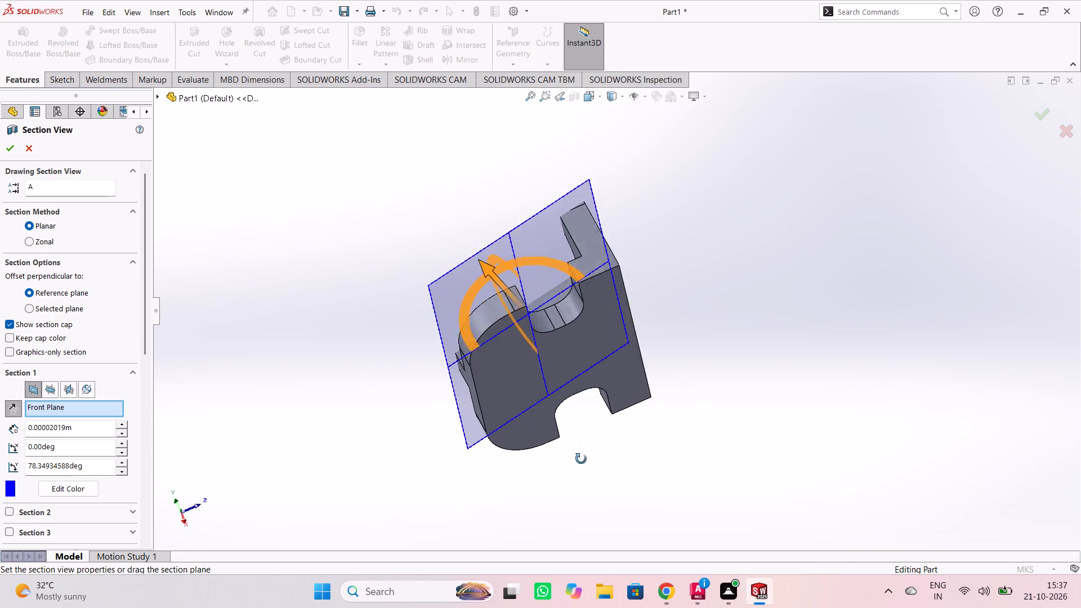
middle_drag(581, 459, 439, 478)
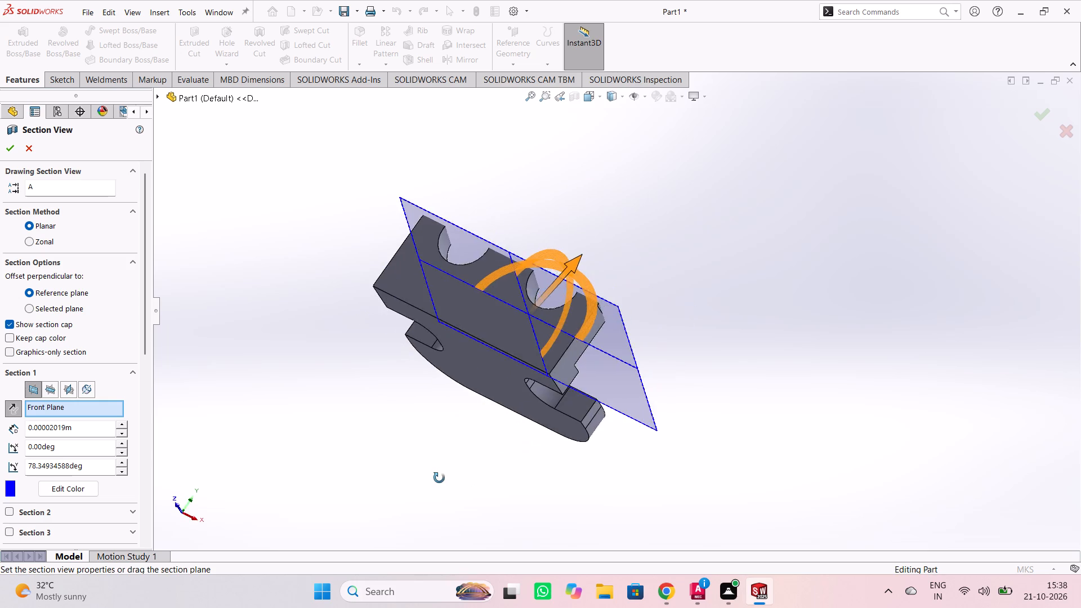
middle_drag(439, 478, 573, 483)
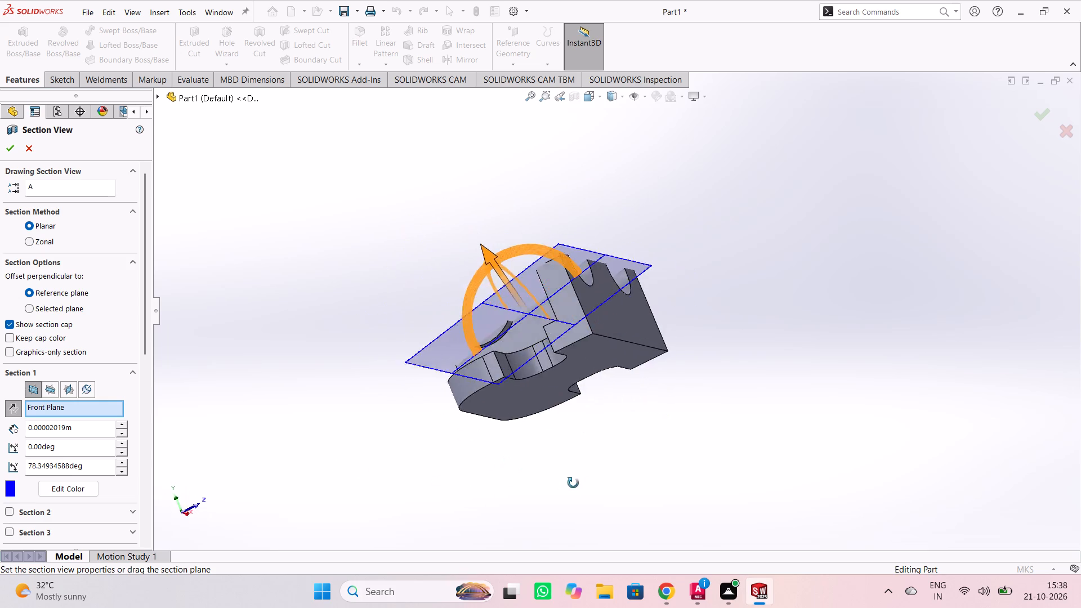
middle_drag(573, 483, 756, 463)
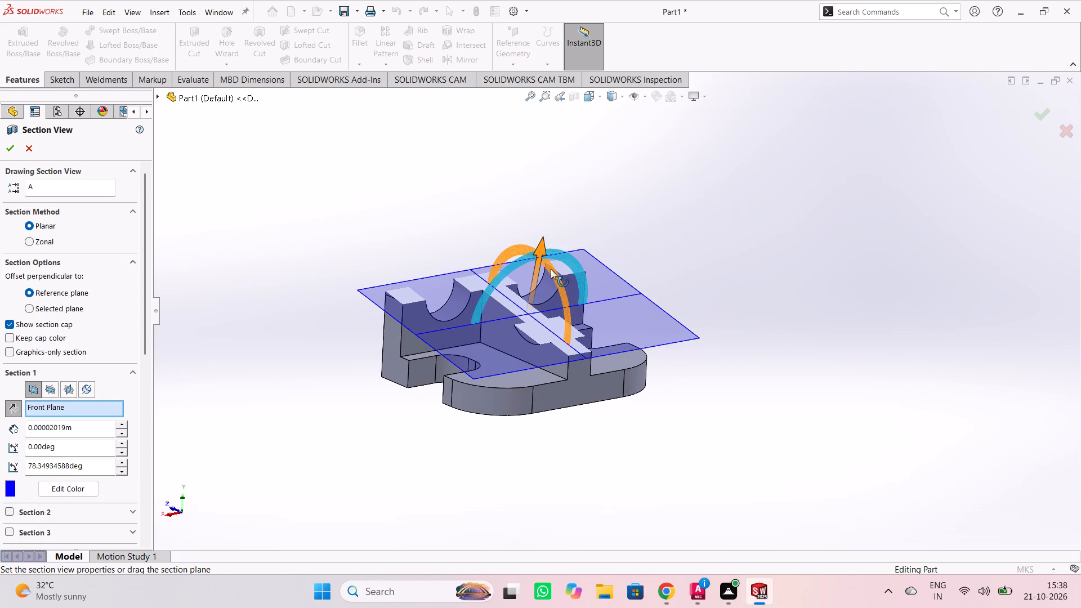
Rotate the section plane to about 88° and 10° and examine the cut through the web and base plate.
drag(552, 268, 568, 322)
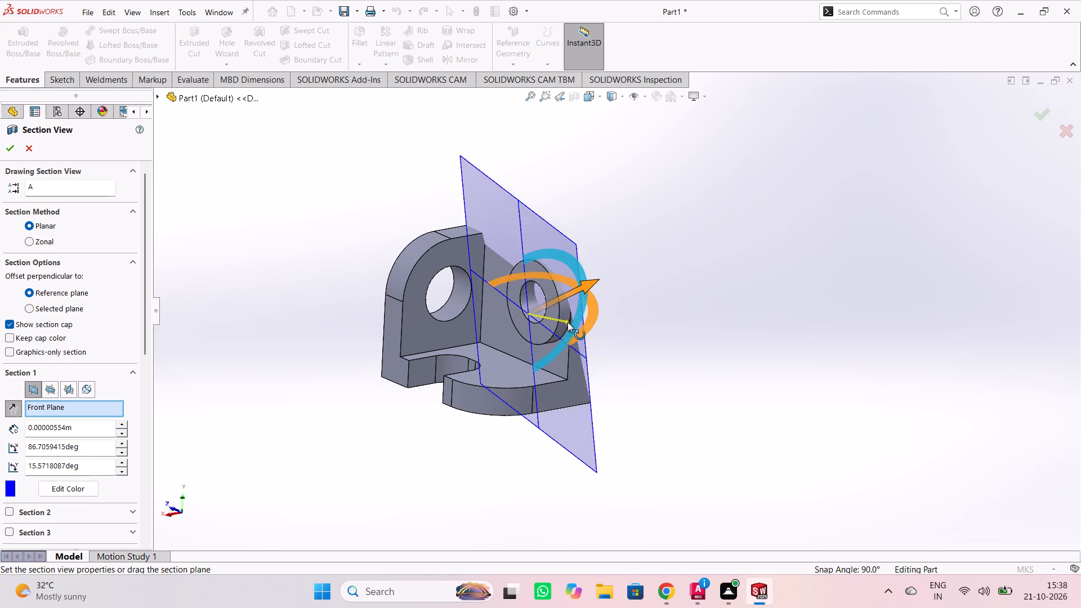
drag(568, 322, 574, 328)
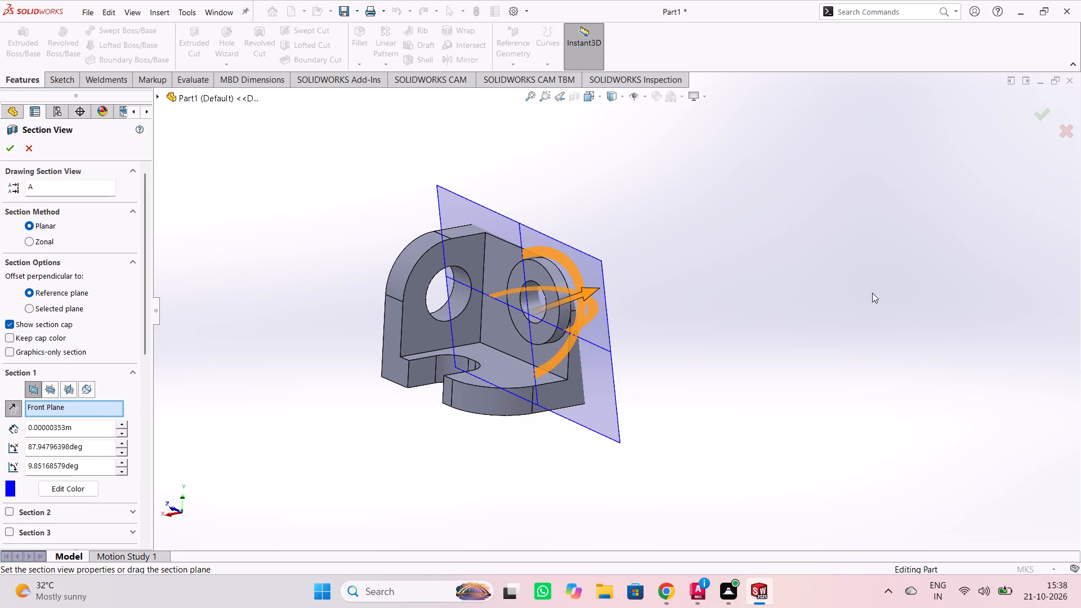
middle_drag(872, 293, 790, 440)
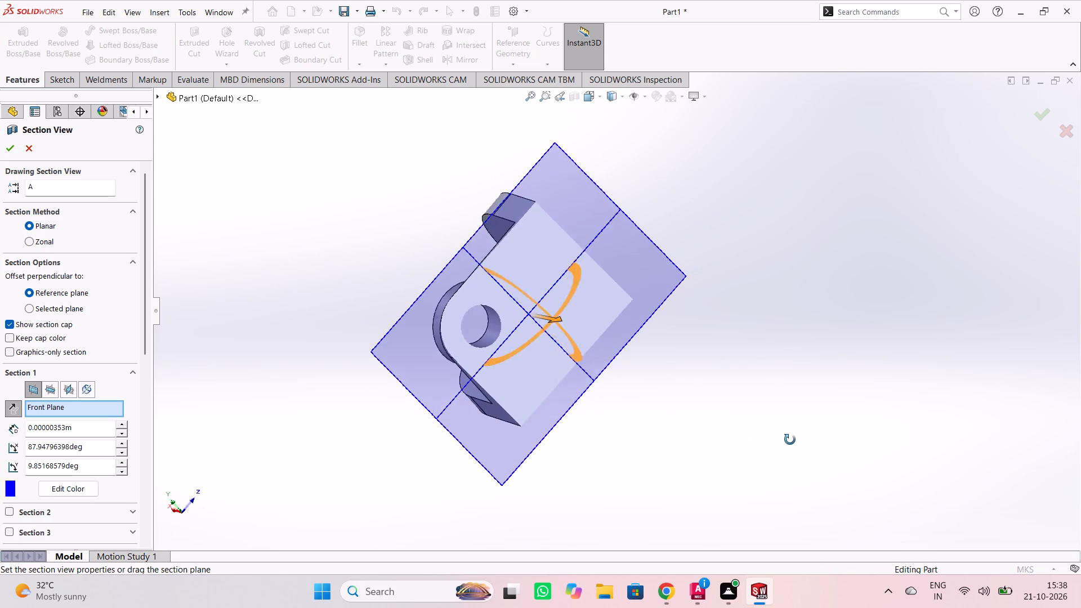
middle_drag(790, 440, 792, 440)
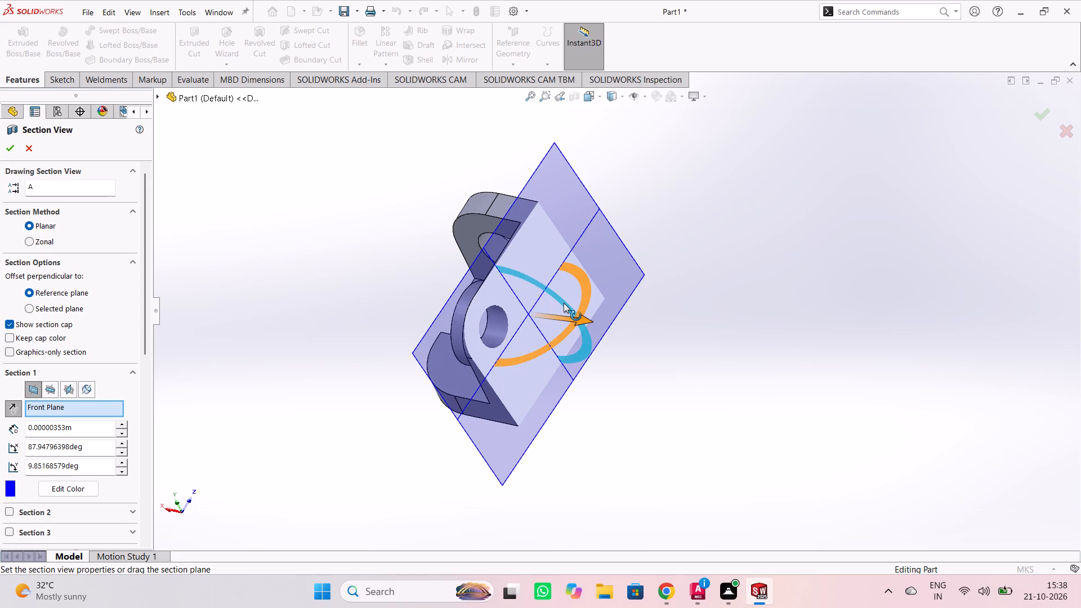
Rotate the section plane to about 58° about its second axis and examine the angled cut through the boss, web and notched plate.
drag(564, 303, 547, 271)
middle_drag(838, 333, 810, 358)
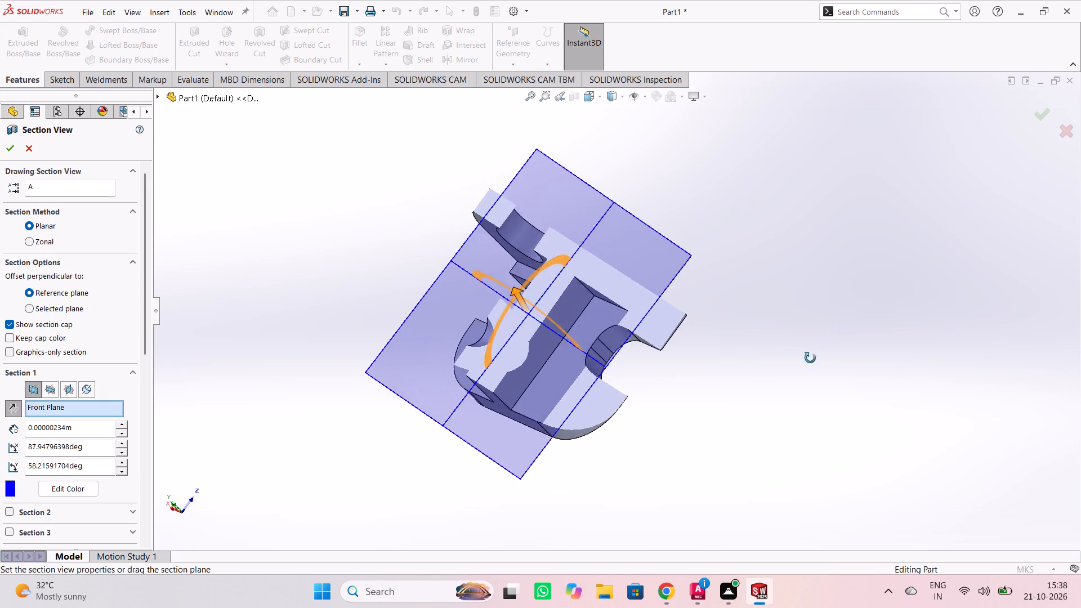
middle_drag(810, 358, 405, 374)
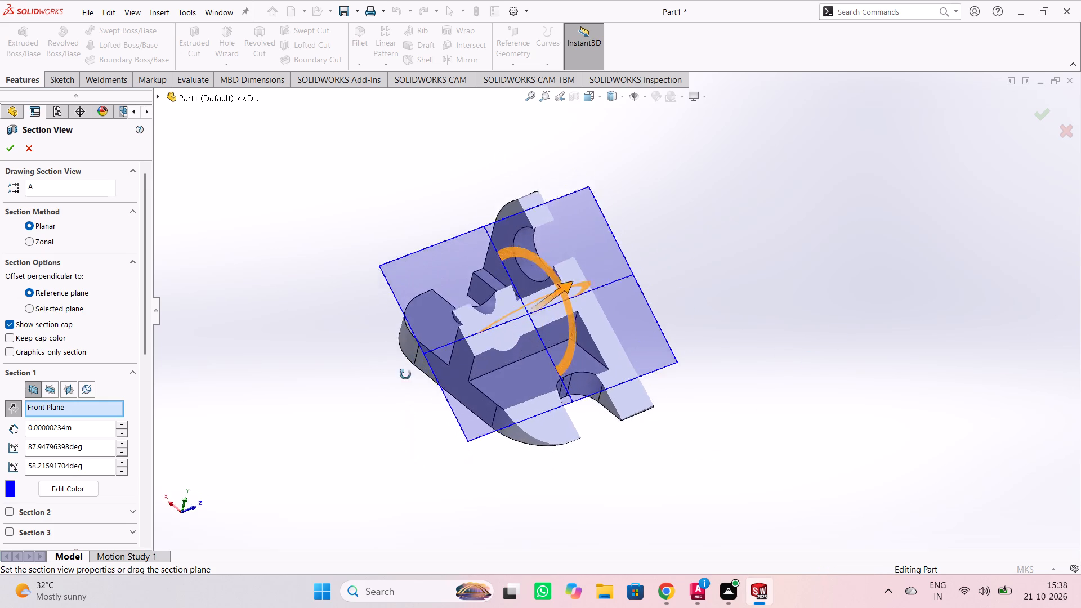
middle_drag(405, 374, 537, 406)
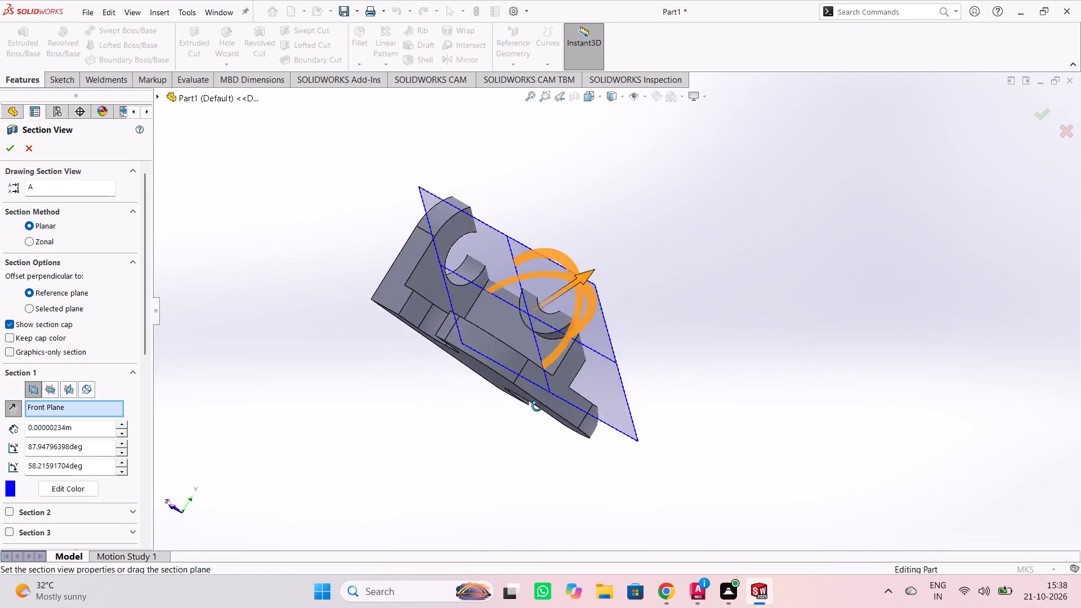
middle_drag(537, 406, 354, 453)
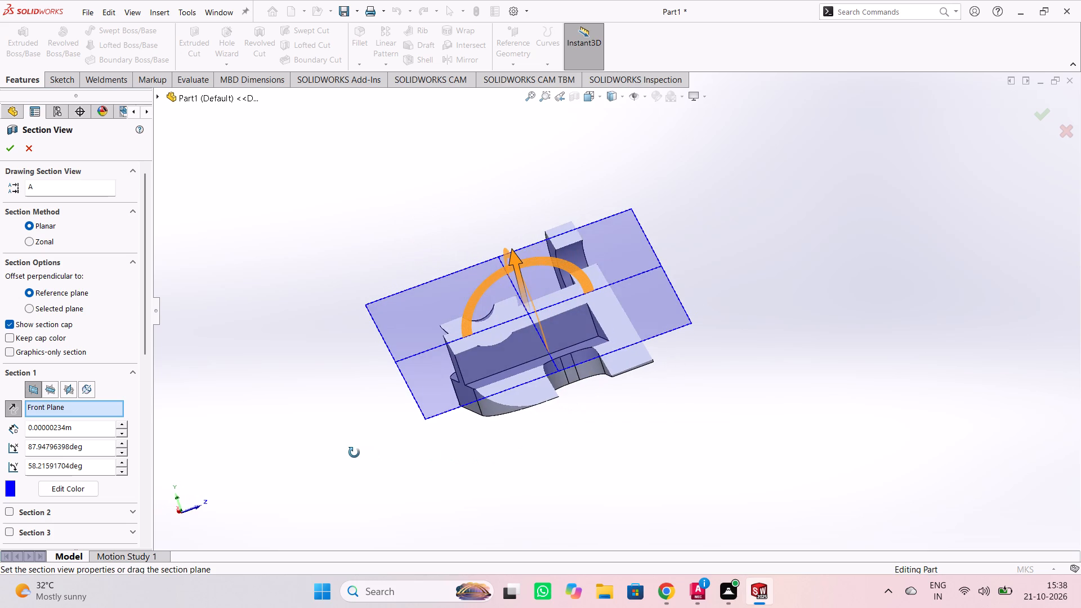
middle_drag(354, 453, 523, 481)
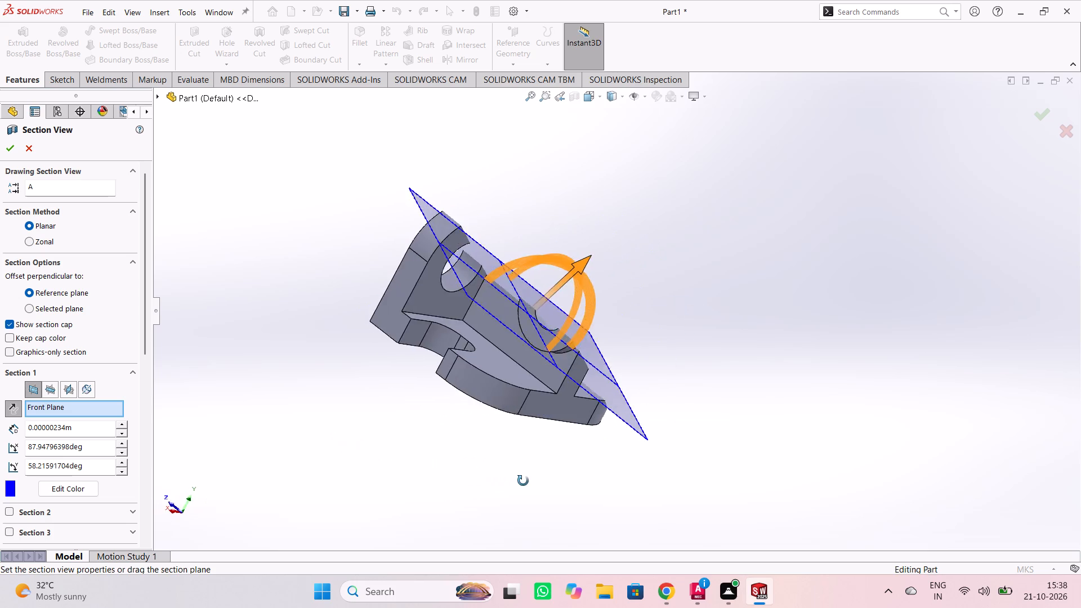
middle_drag(523, 481, 591, 467)
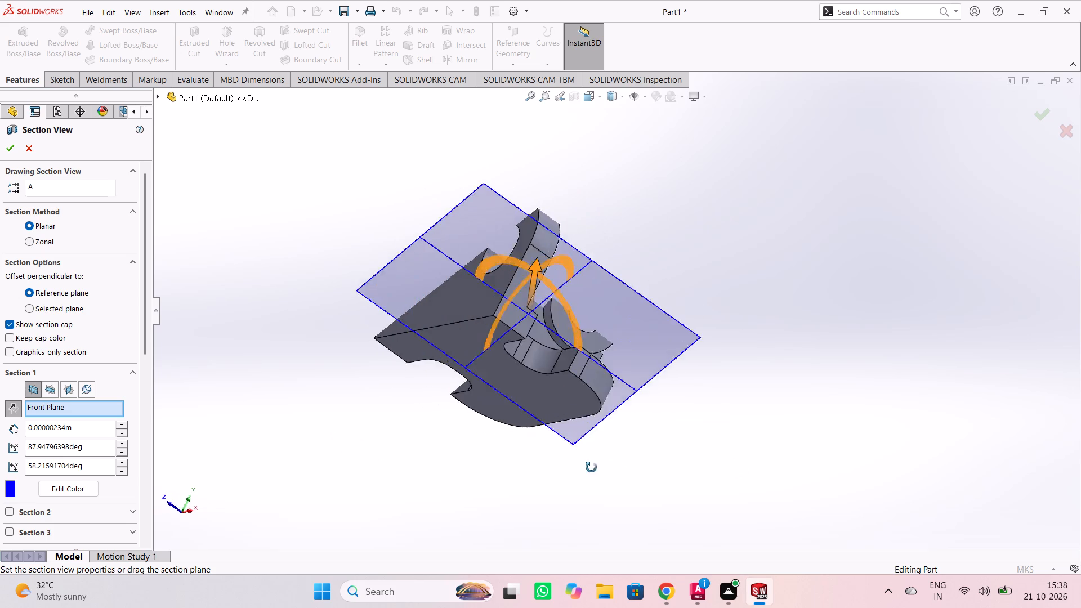
middle_drag(591, 467, 416, 428)
middle_click(416, 428)
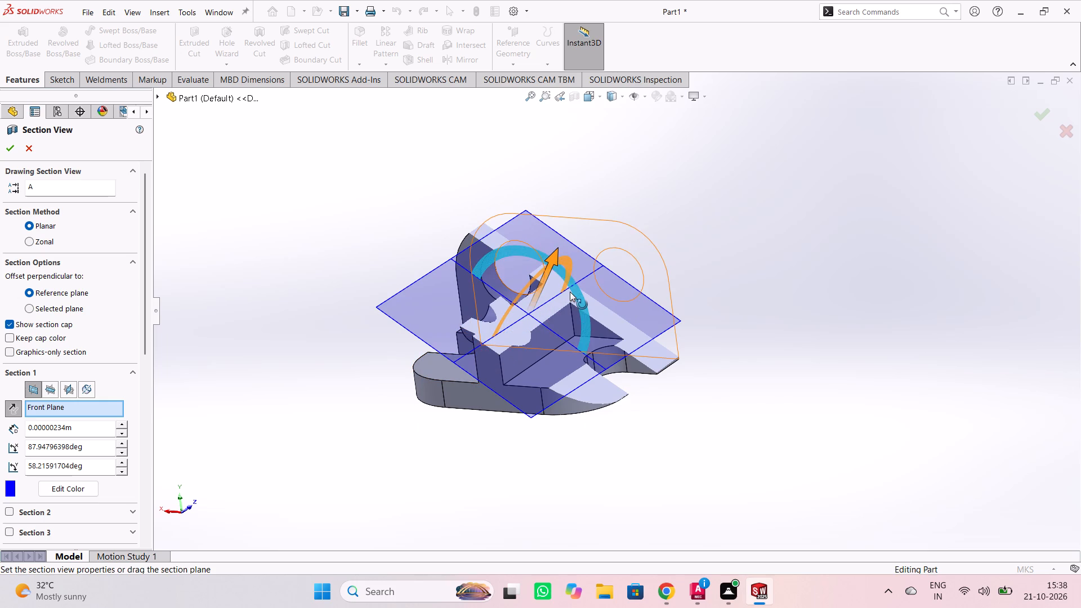
Rotate the section plane to about 359° about its second axis.
drag(583, 299, 583, 299)
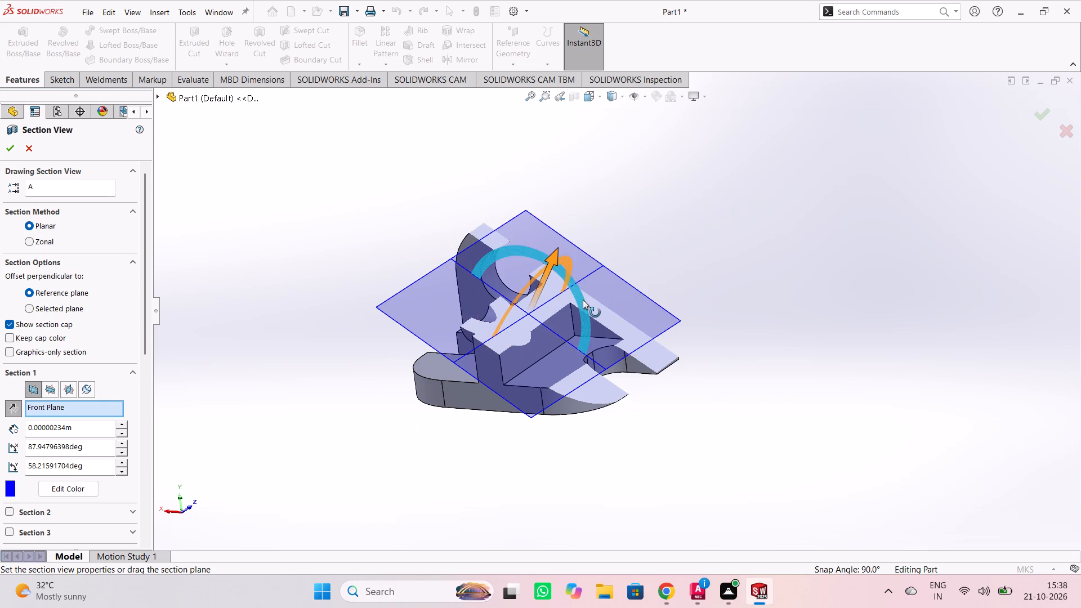
drag(583, 299, 579, 373)
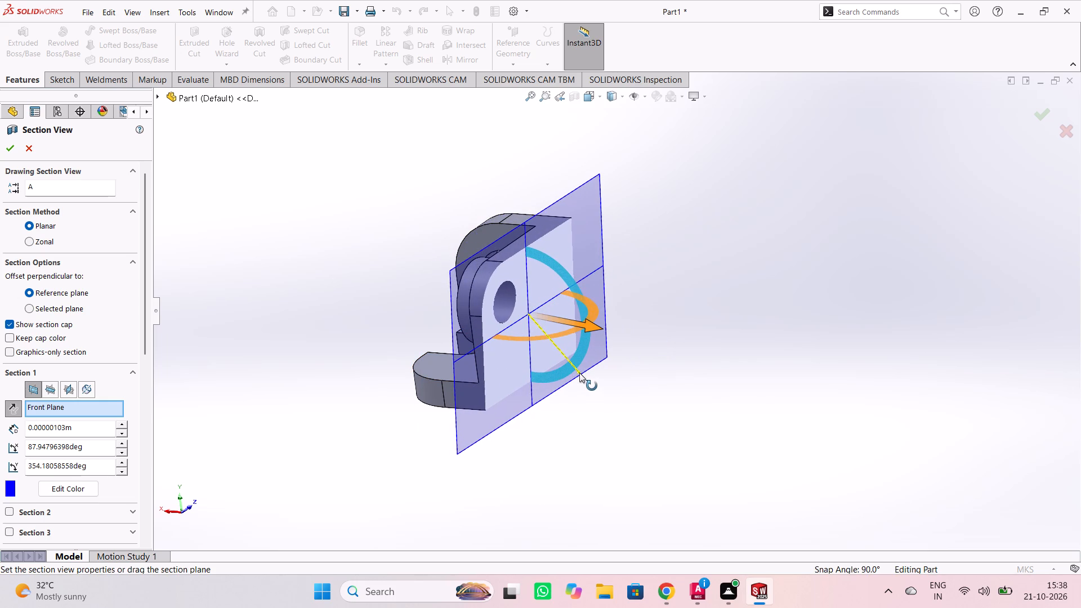
drag(579, 373, 581, 365)
Examine the sectioned bracket from several angles, including the cut web face, bored boss, flange hole and base plate notch.
middle_drag(790, 321, 739, 368)
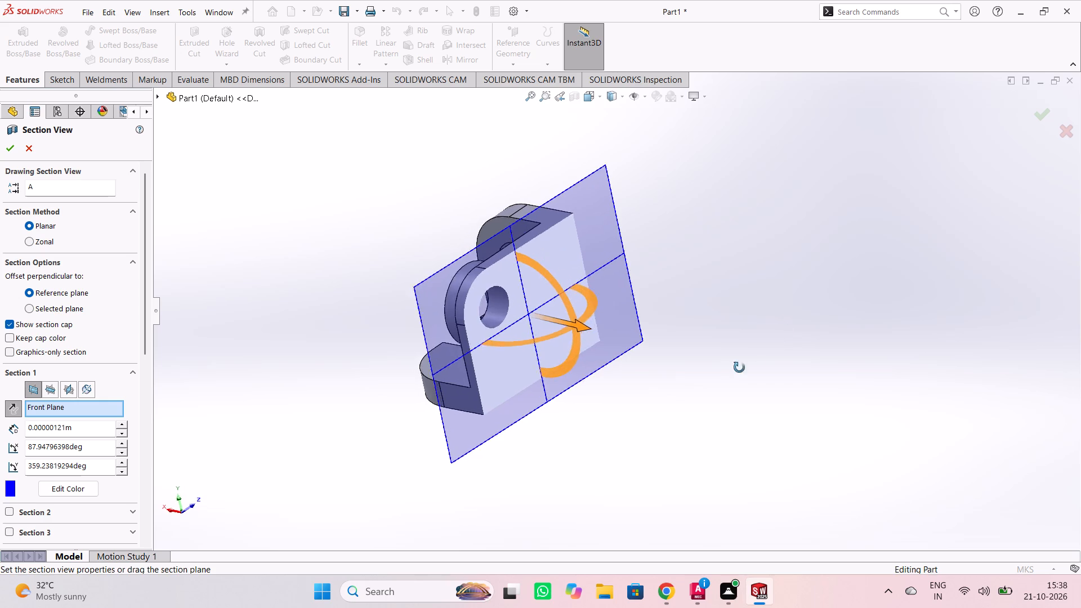
middle_drag(739, 368, 419, 424)
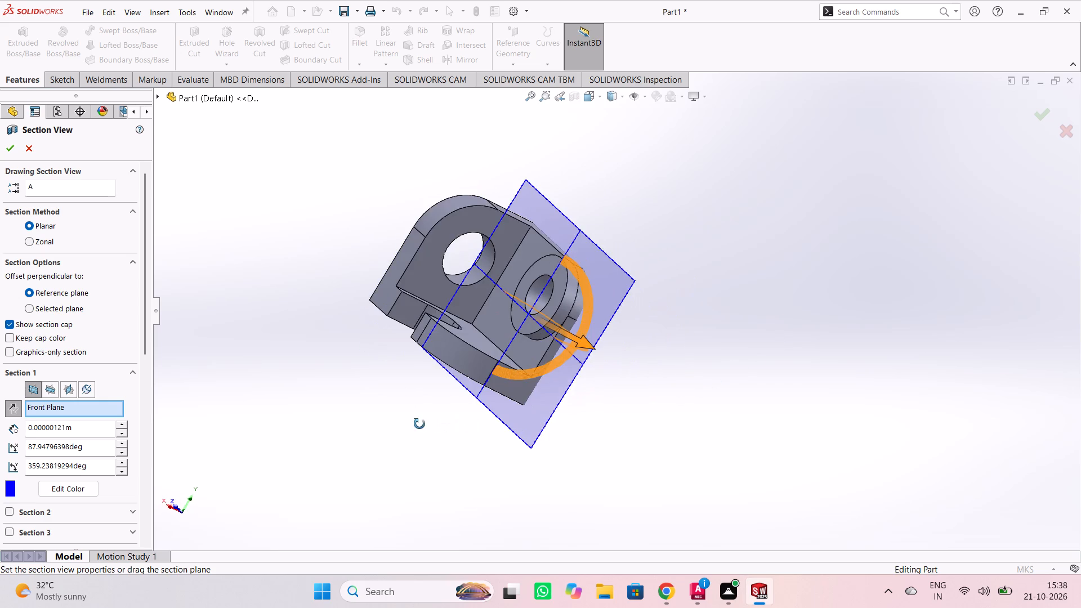
middle_drag(419, 424, 416, 444)
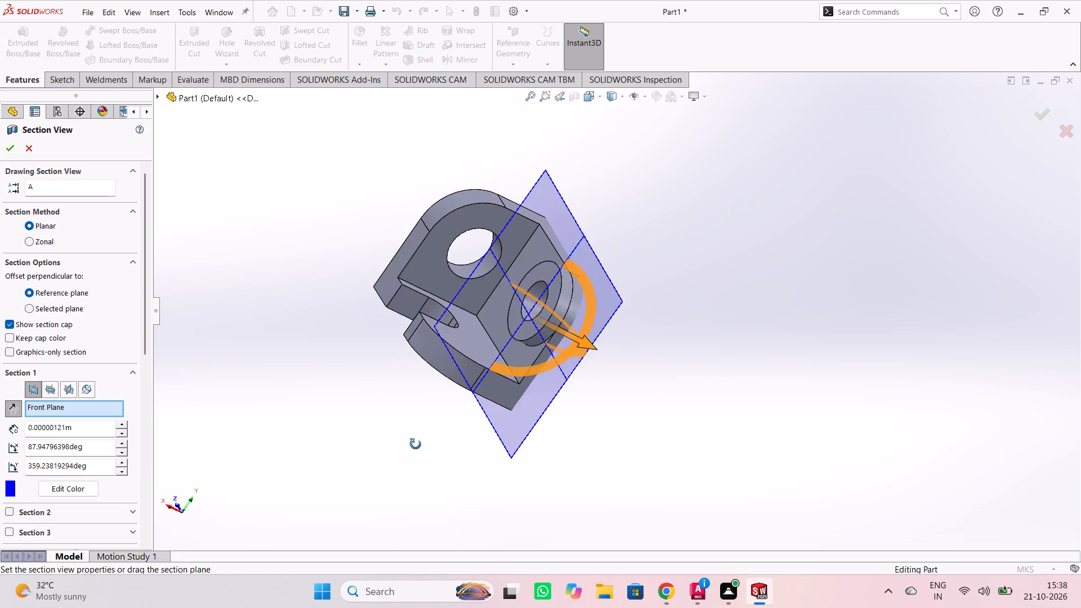
middle_drag(416, 444, 847, 398)
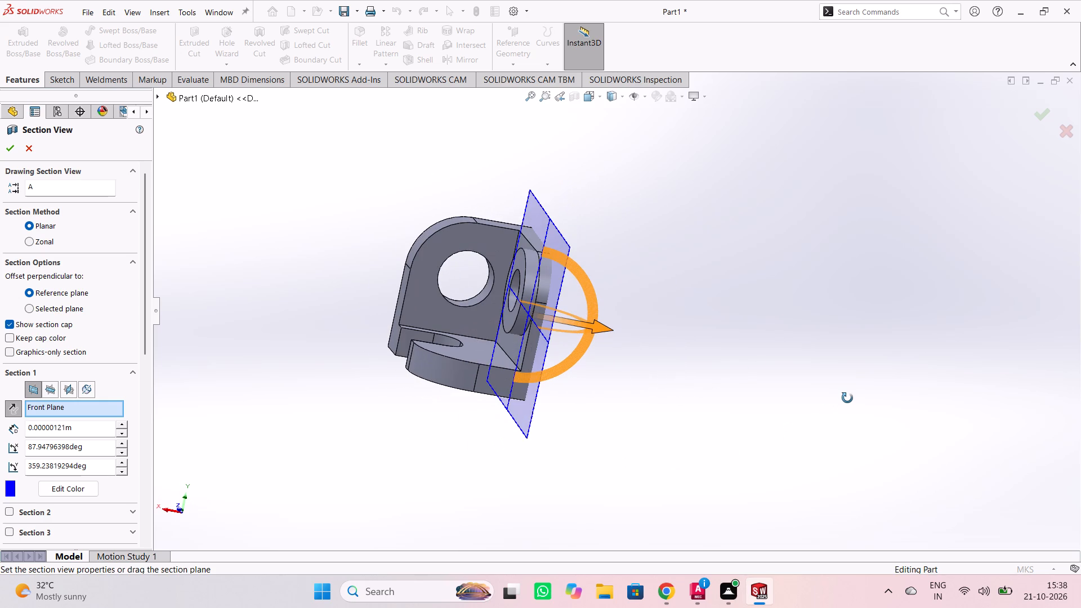
middle_drag(847, 398, 717, 430)
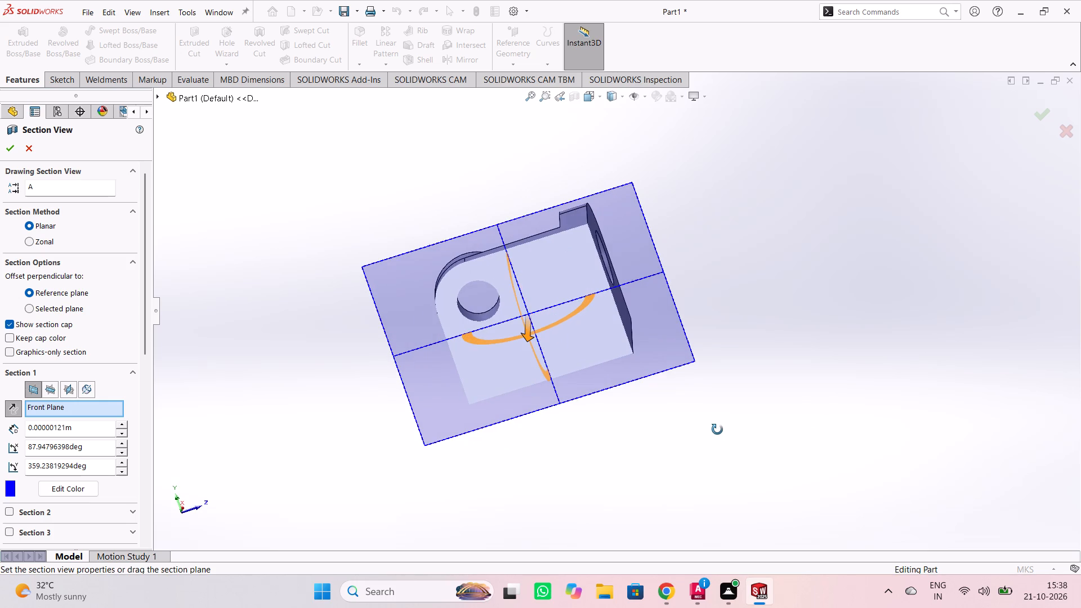
middle_drag(717, 430, 658, 438)
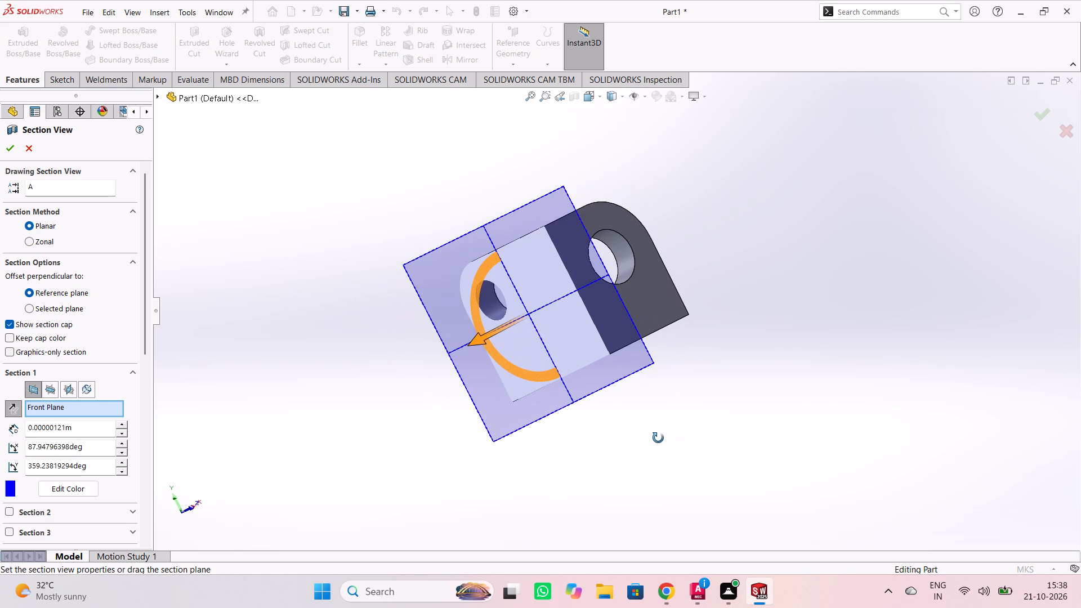
middle_drag(658, 438, 456, 444)
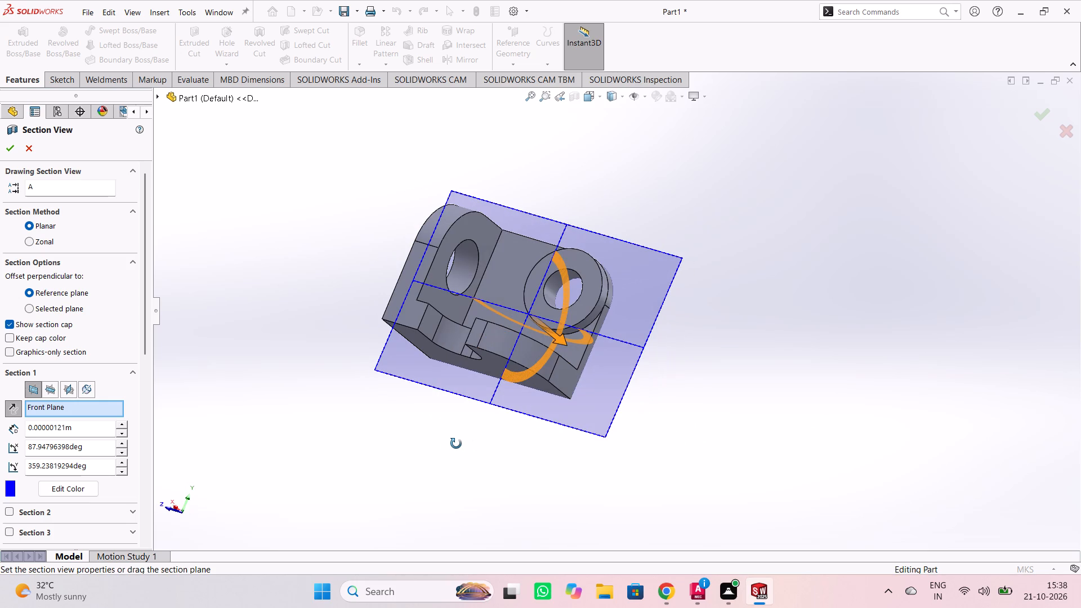
middle_drag(456, 444, 455, 444)
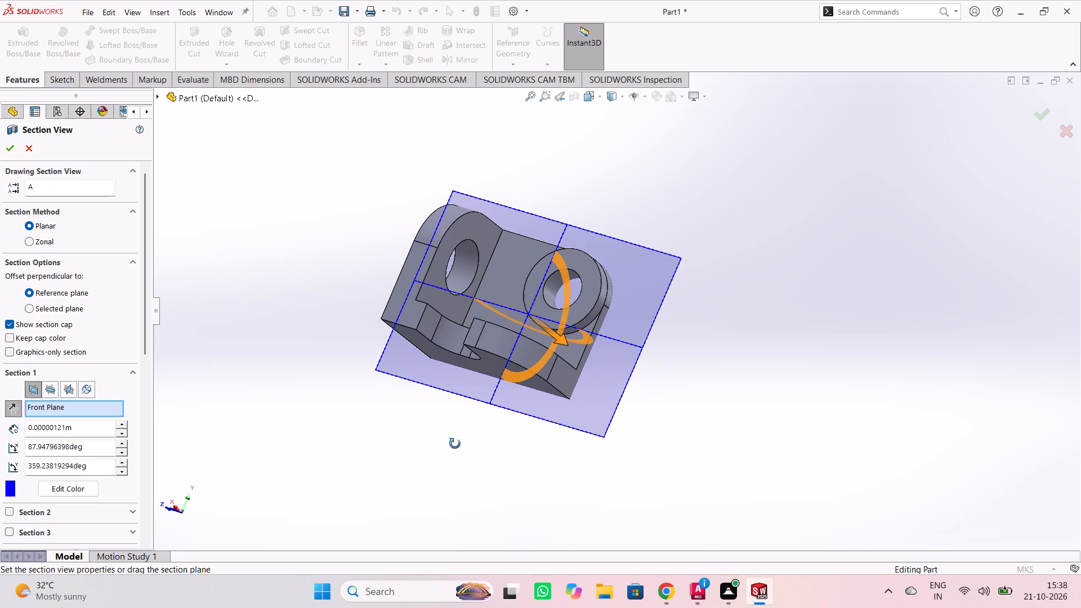
middle_drag(455, 444, 922, 406)
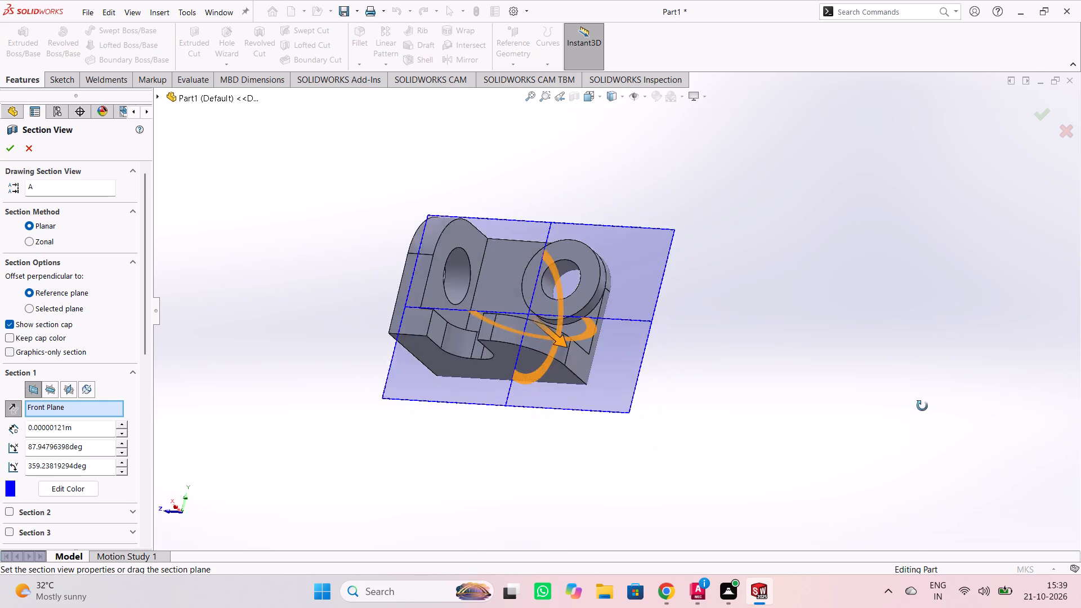
middle_drag(922, 406, 429, 407)
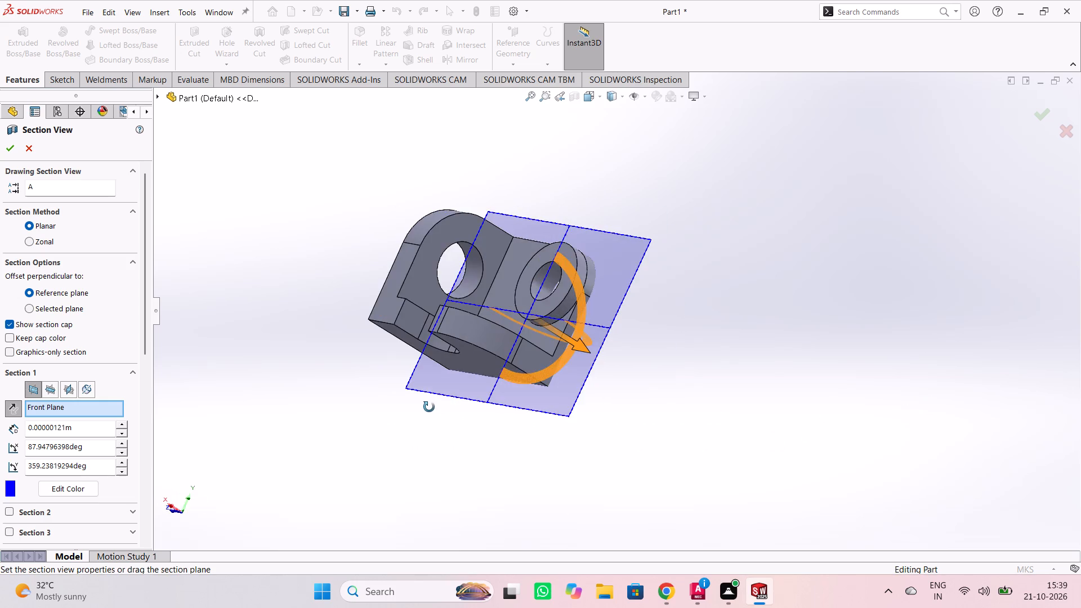
middle_drag(429, 407, 817, 394)
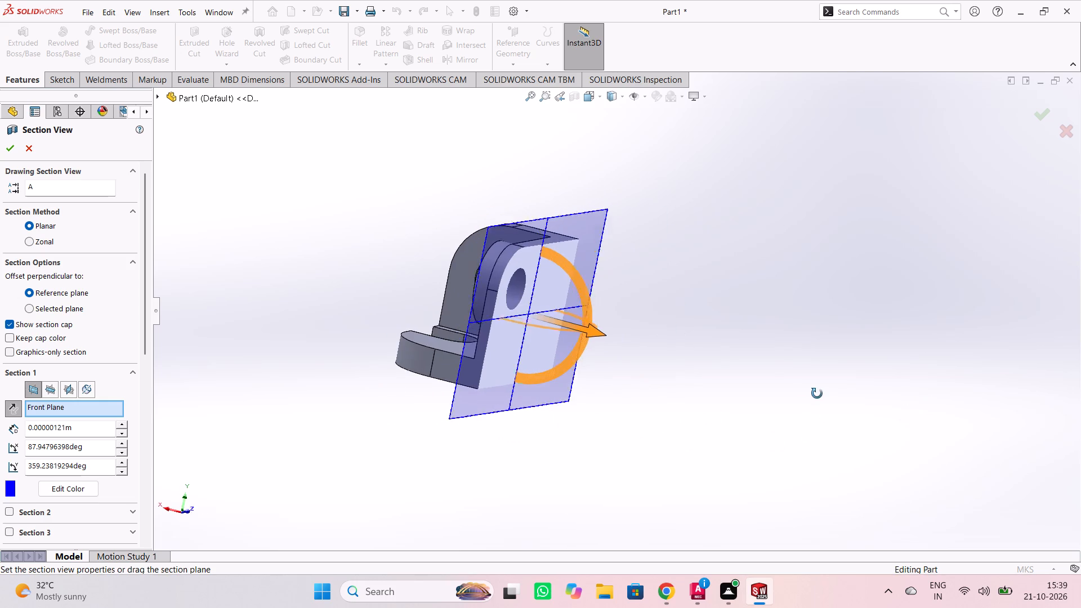
middle_drag(817, 394, 594, 406)
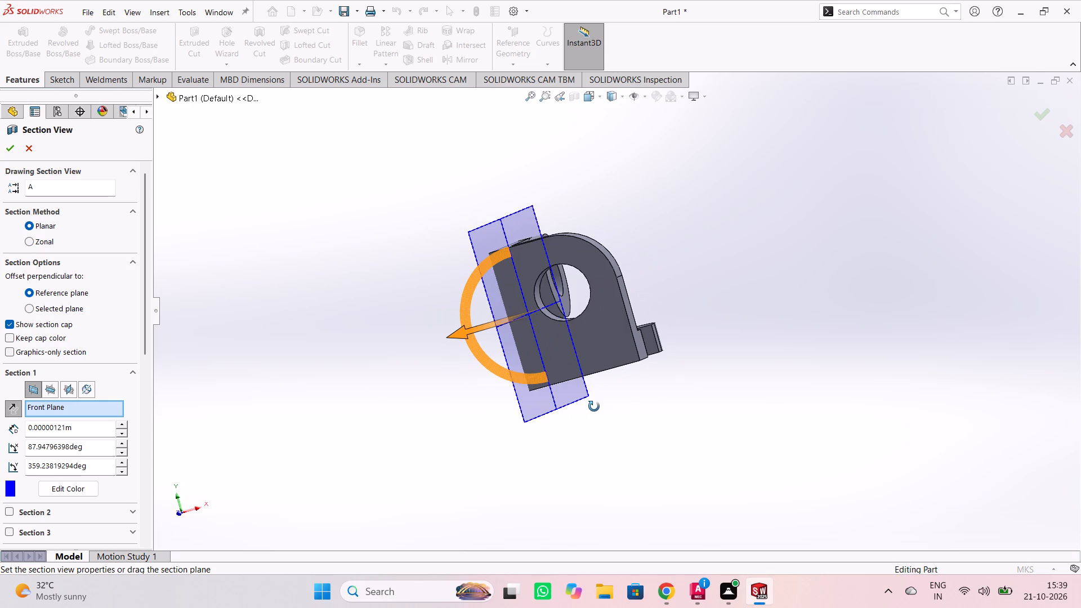
middle_drag(594, 406, 308, 407)
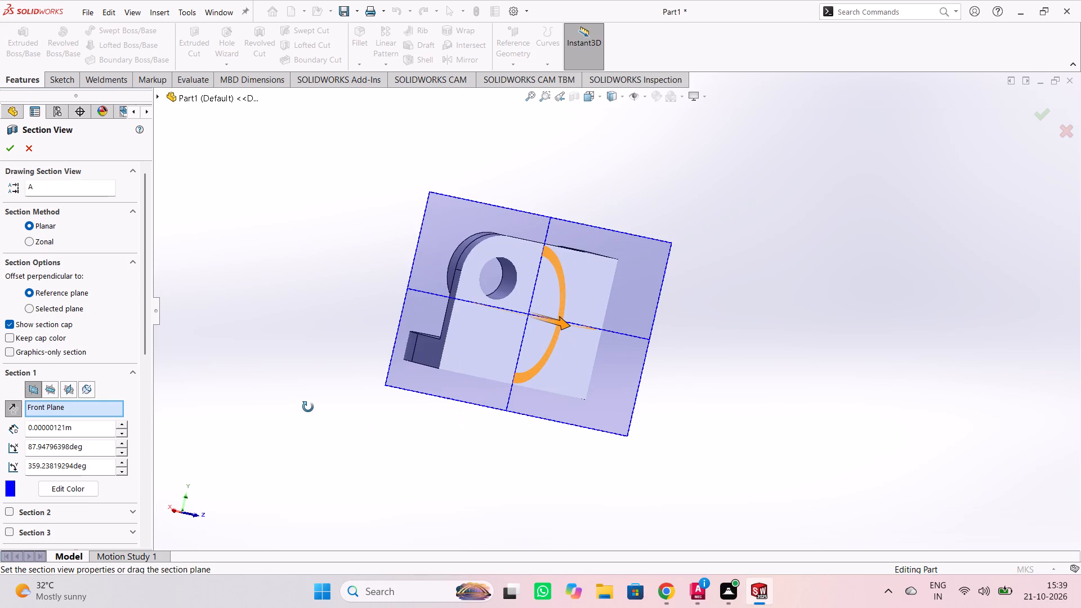
middle_drag(308, 407, 797, 434)
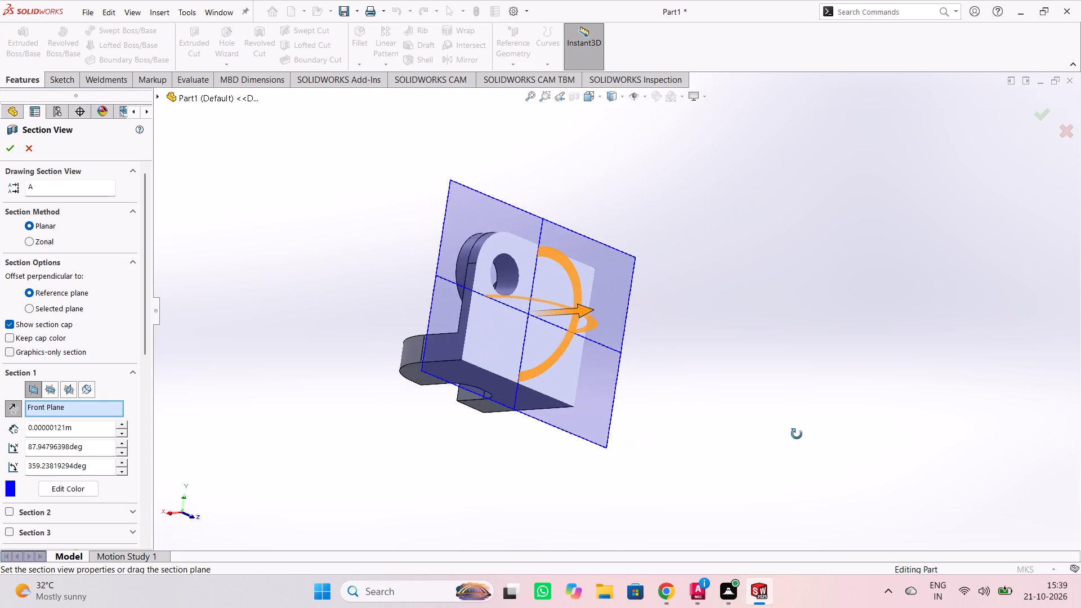
middle_drag(797, 434, 843, 380)
middle_drag(342, 221, 439, 360)
Apply the planar section view to the bracket.
click(226, 211)
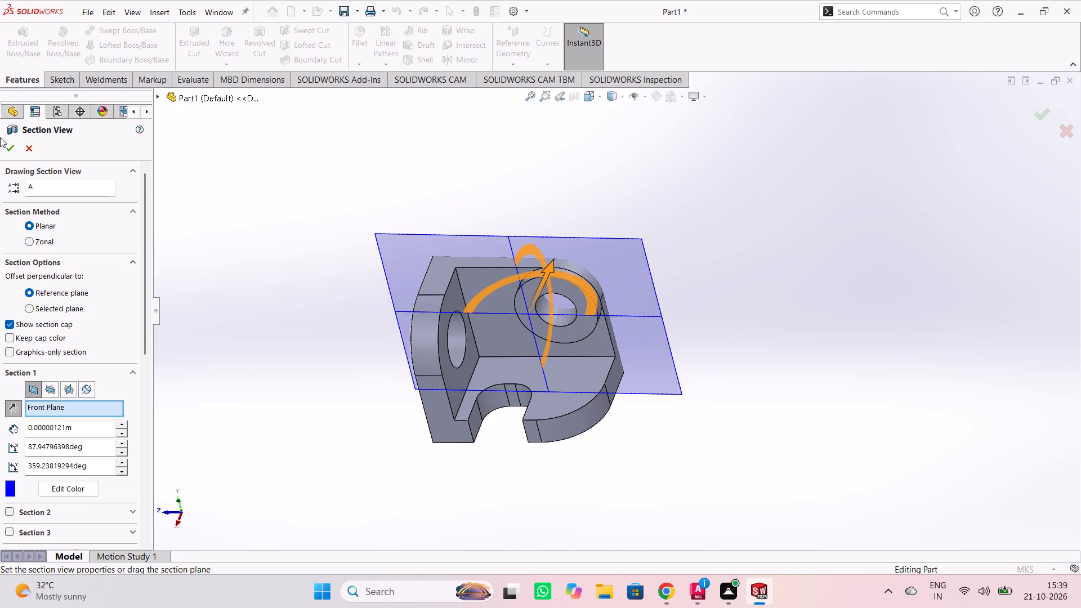
click(8, 145)
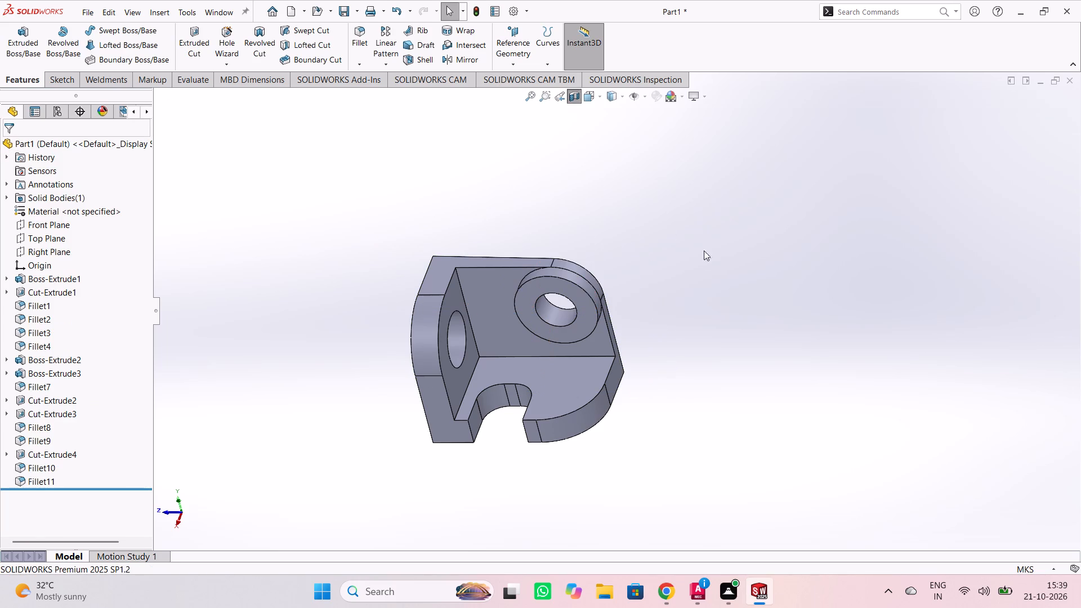
Undo the last two fillets, Fillet11 and Fillet10, on the bracket's plate notch.
middle_drag(819, 270, 771, 356)
scroll(819, 270, down, 1)
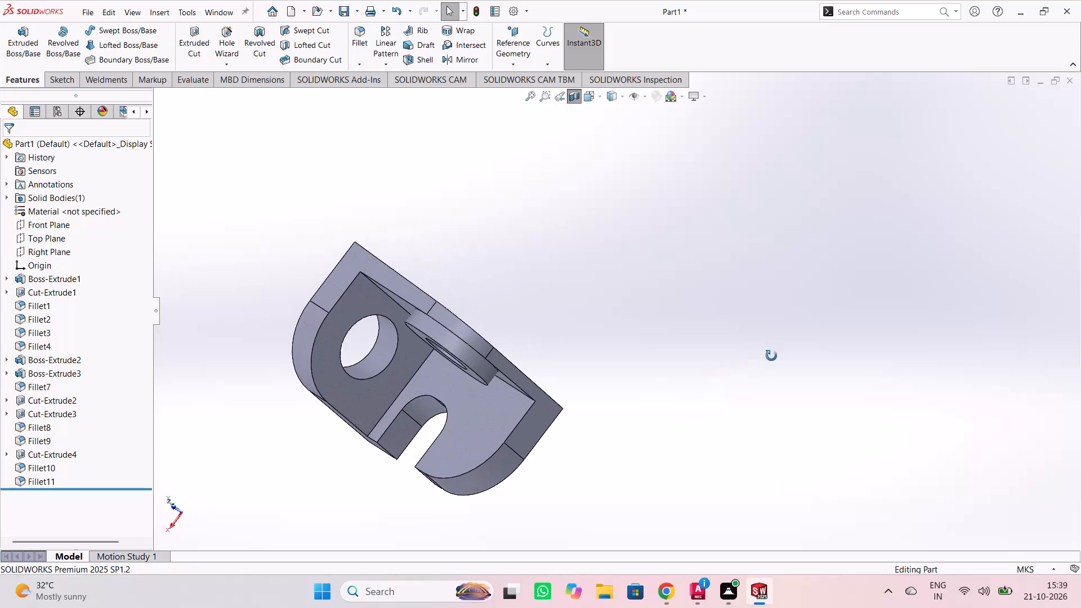
middle_drag(771, 356, 769, 366)
middle_drag(774, 350, 713, 408)
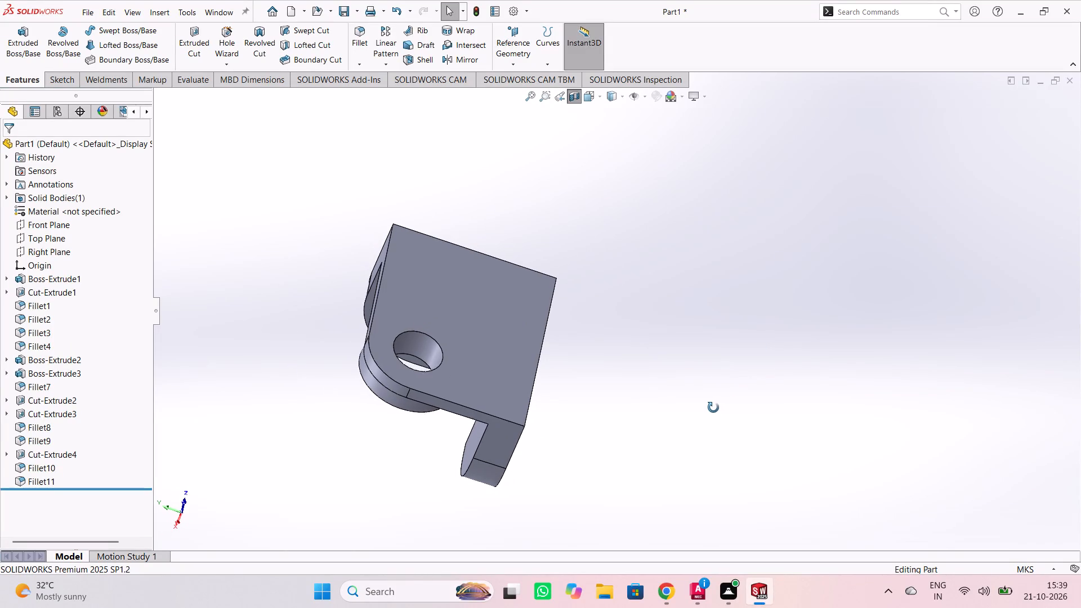
middle_drag(713, 408, 787, 268)
key(ctrl+z)
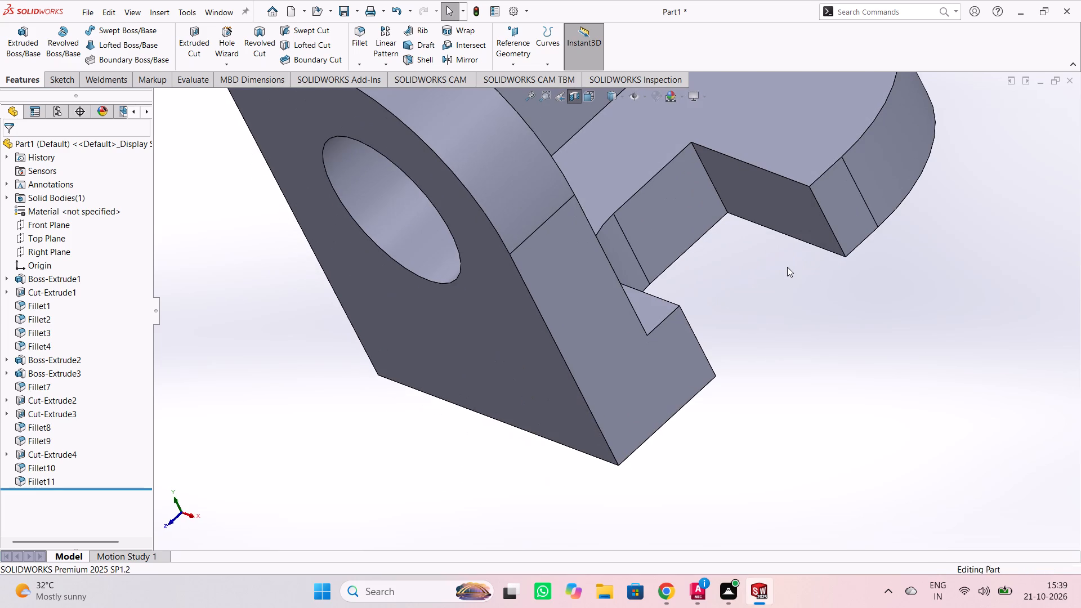
key(ctrl+z)
Undo the last notch cut, Cut-Extrude4, back to editing its rectangle sketch.
scroll(755, 225, down, 2)
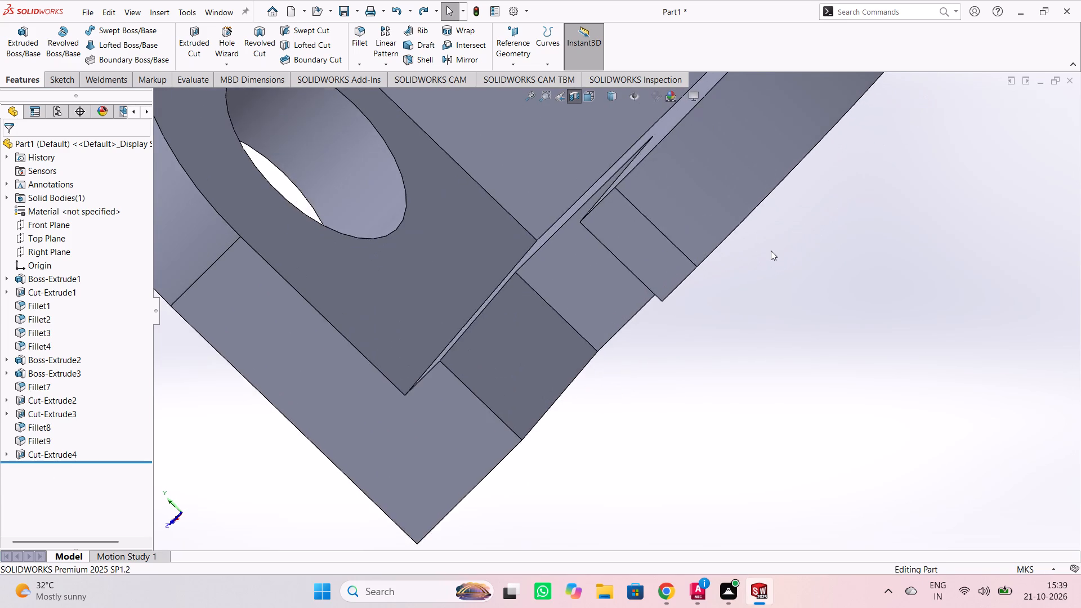
scroll(771, 252, up, 8)
middle_drag(862, 198, 797, 284)
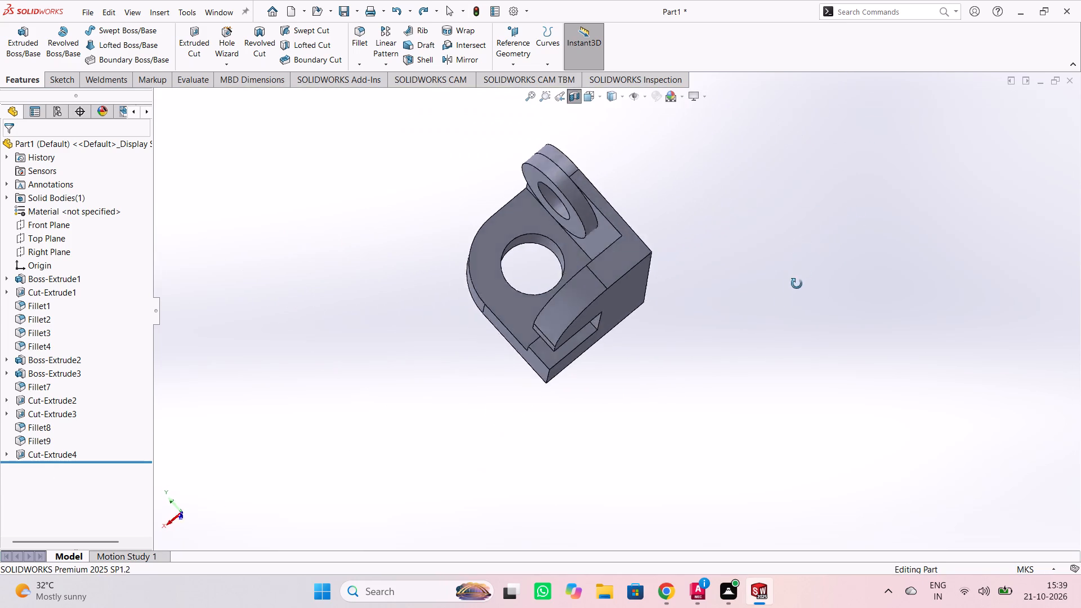
middle_drag(797, 284, 768, 323)
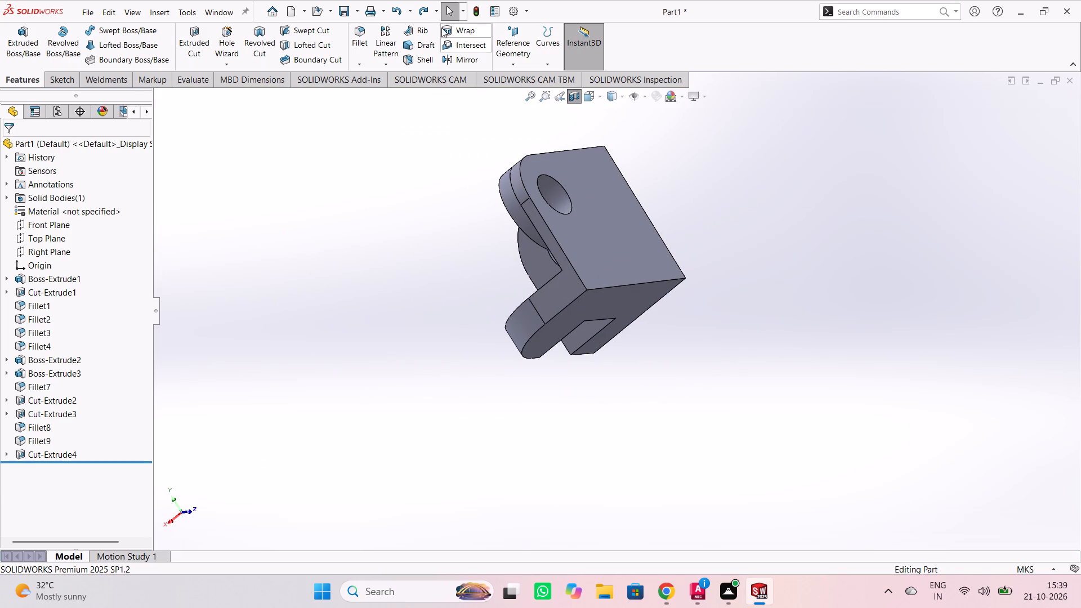
click(395, 12)
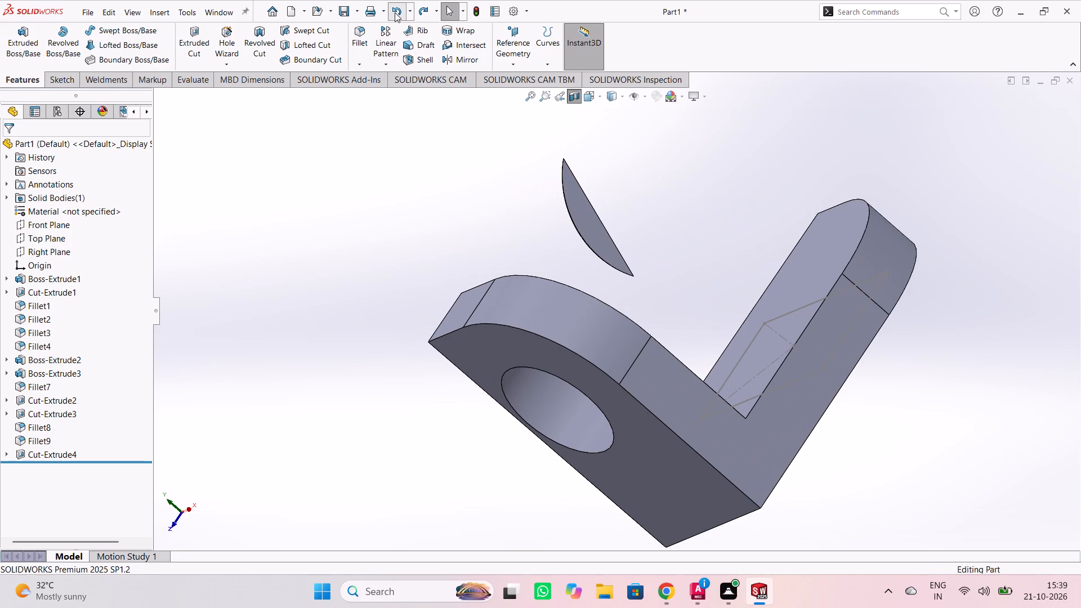
click(395, 12)
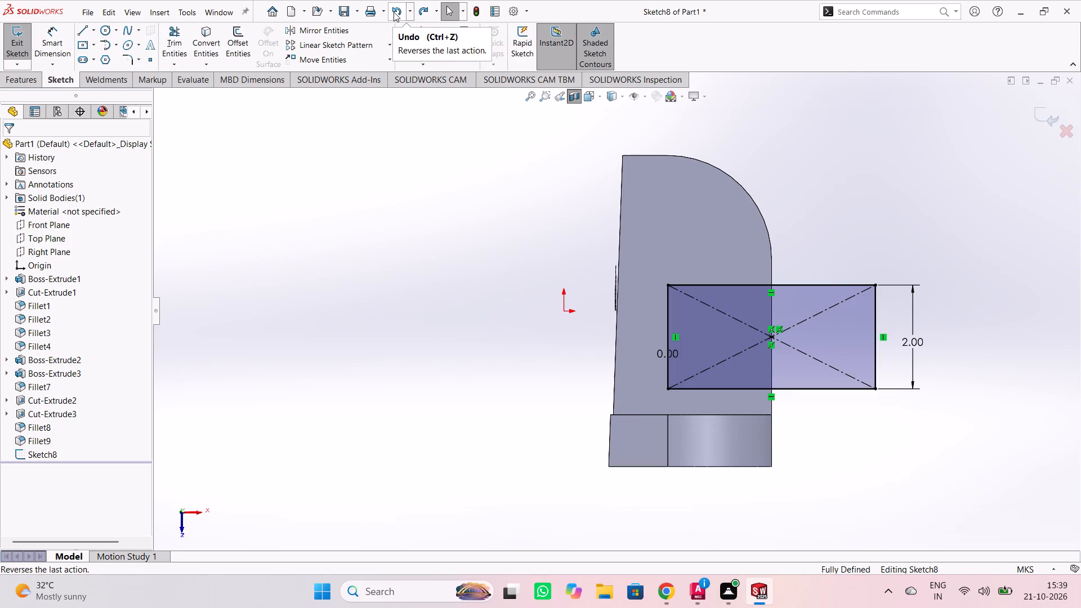
Undo the last three changes to the distance dimension between the notch rectangle's side and the plate edge.
key(ctrl+z)
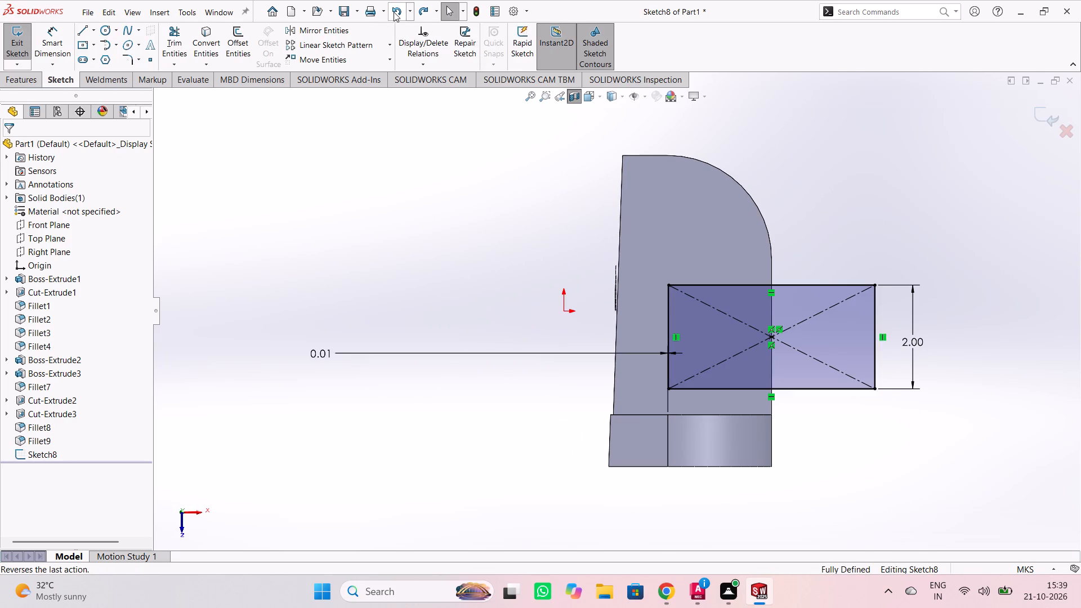
key(ctrl+z)
key(ctrl+z)
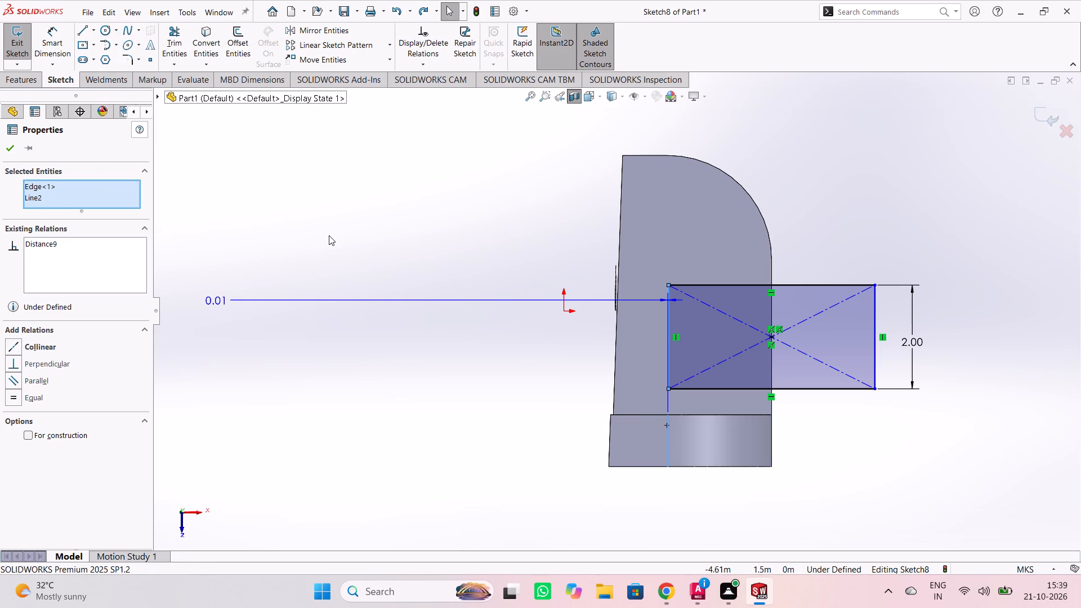
Redo the undone notch changes: the rectangle sketch's dimension edits, Cut-Extrude4, Fillet10 and Fillet11.
key(Escape)
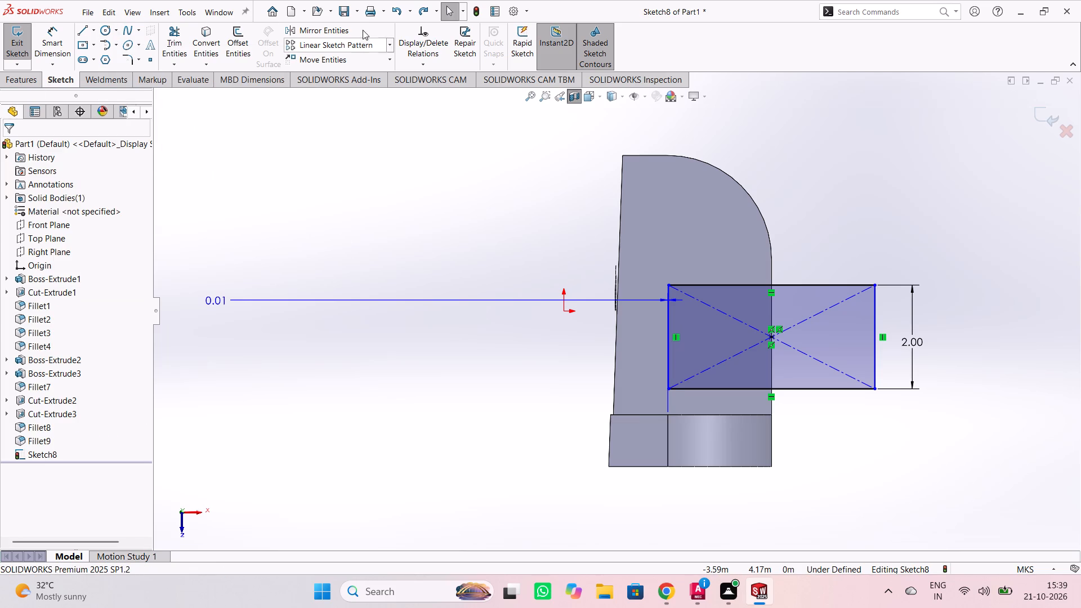
click(421, 9)
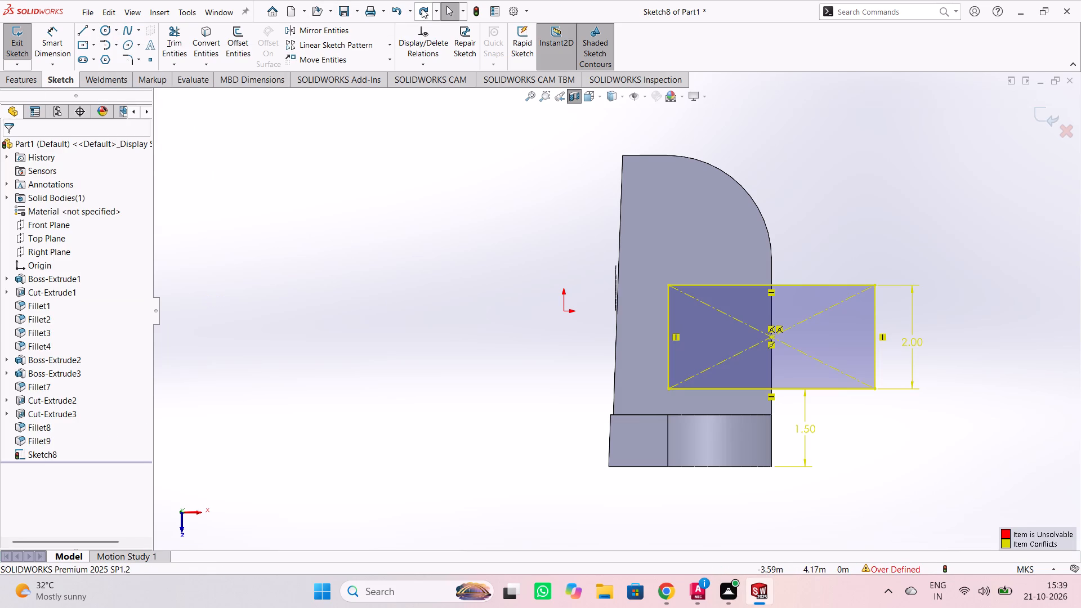
click(422, 8)
click(422, 8)
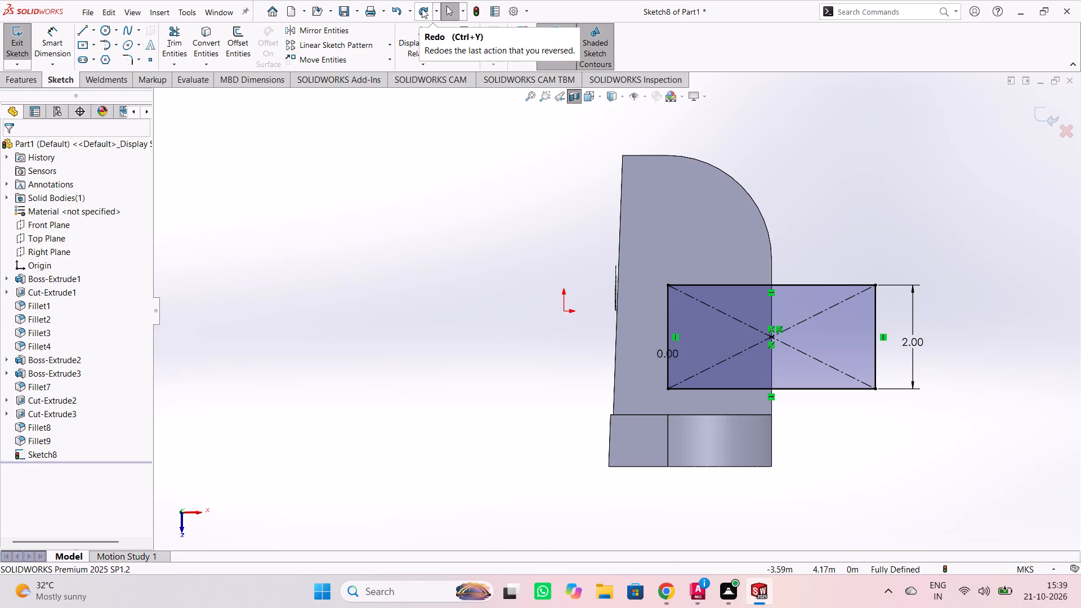
click(422, 8)
click(422, 8)
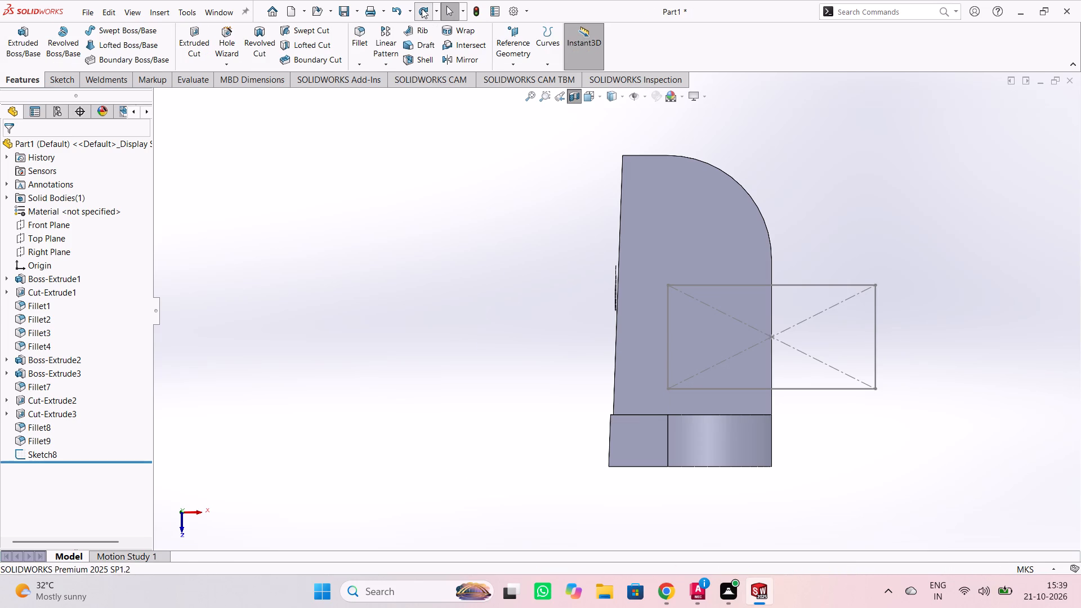
click(422, 8)
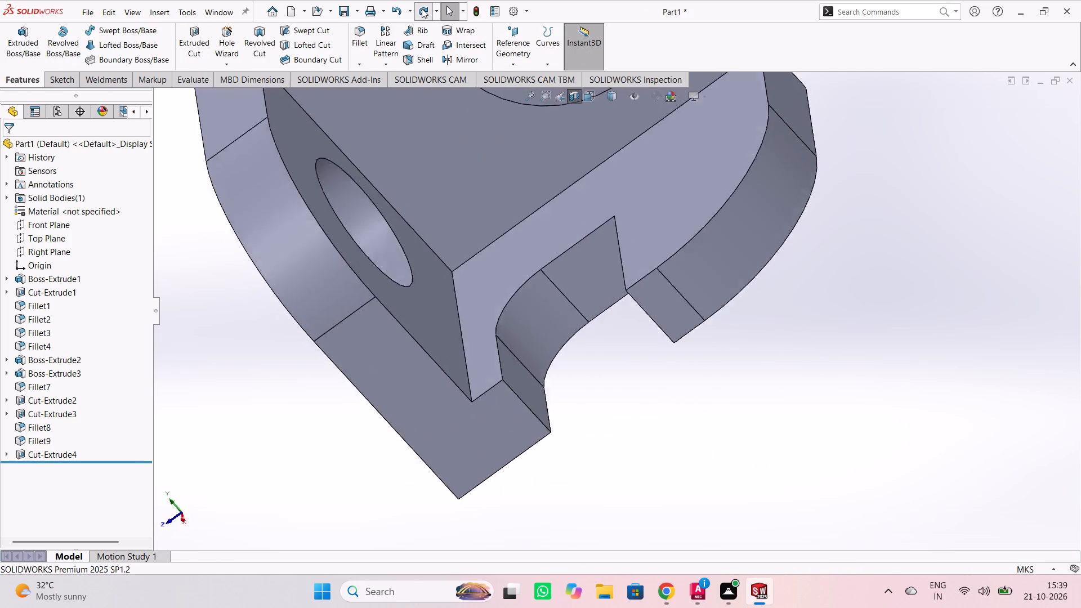
click(422, 8)
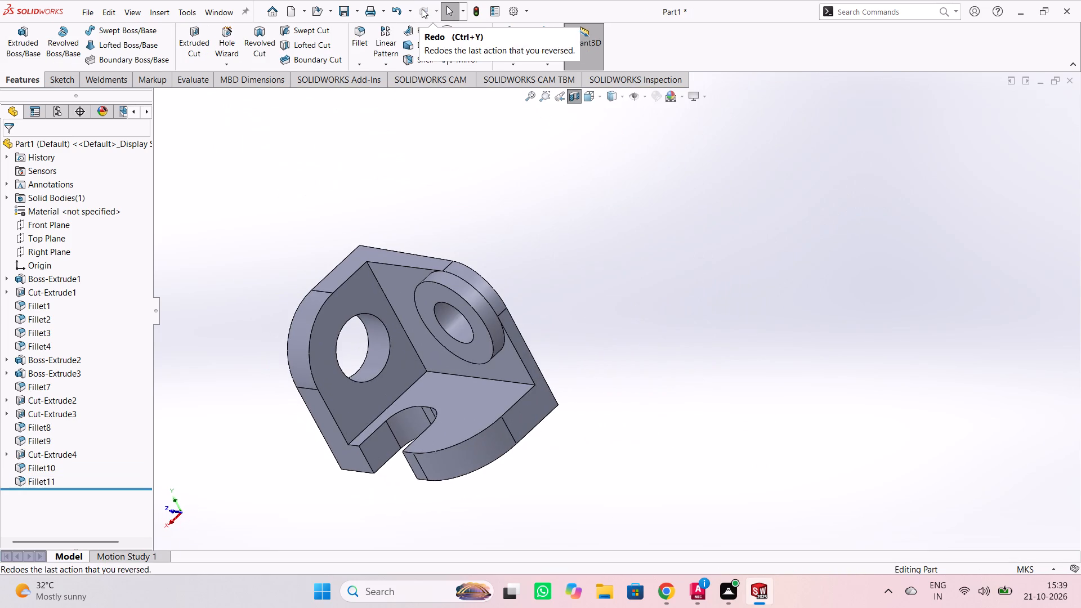
click(422, 8)
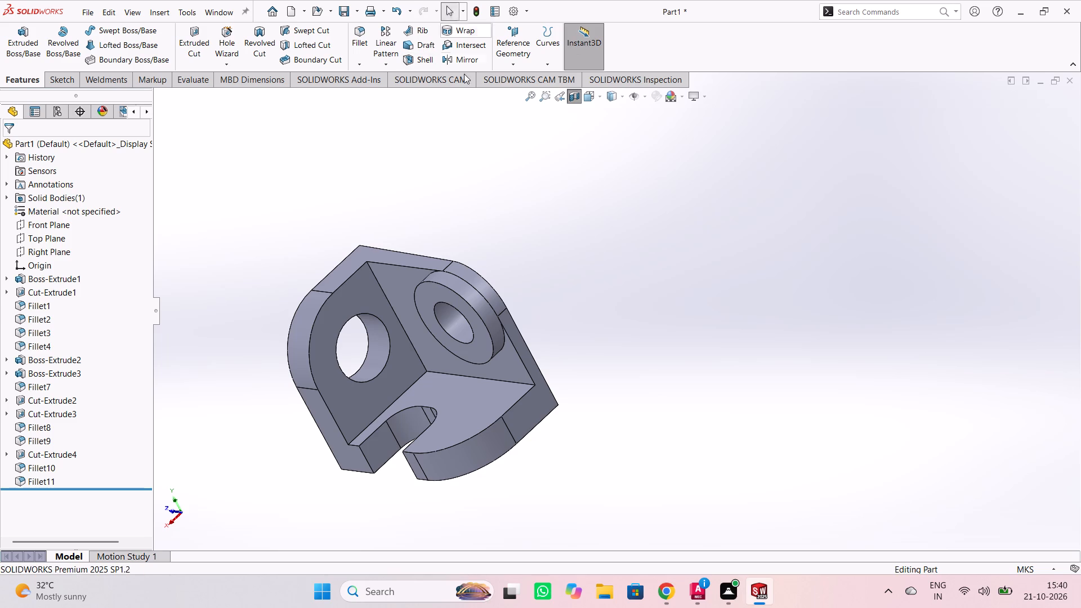
Start a Mirror and box-select the bracket geometry until the features to mirror are Boss-Extrude1, Boss-Extrude3 and Fillet3.
click(614, 207)
middle_drag(830, 291, 830, 292)
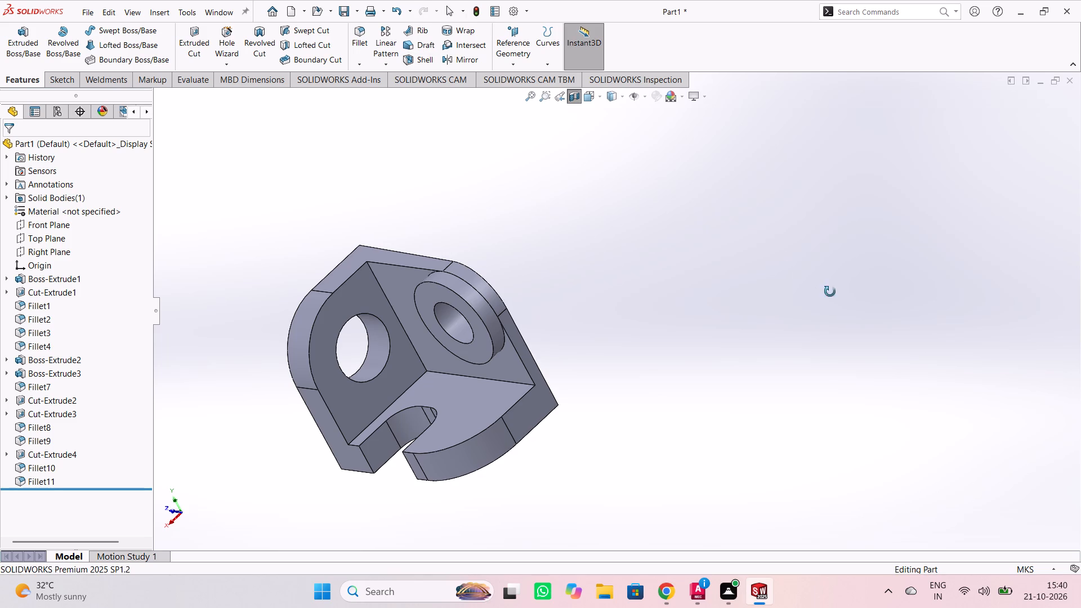
middle_drag(830, 292, 816, 356)
middle_drag(674, 350, 677, 351)
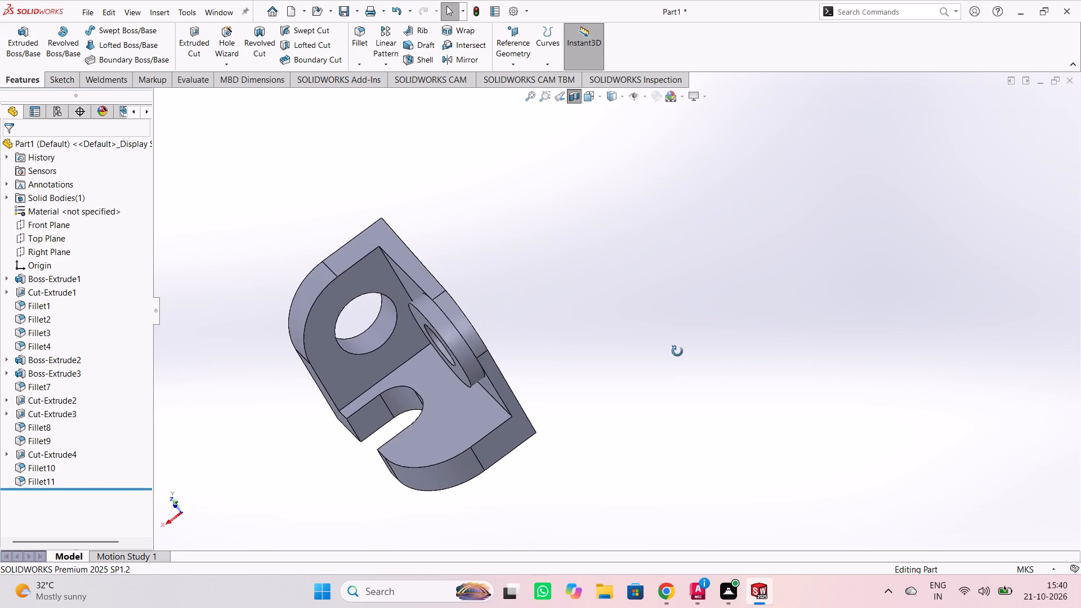
middle_drag(677, 351, 690, 373)
click(648, 489)
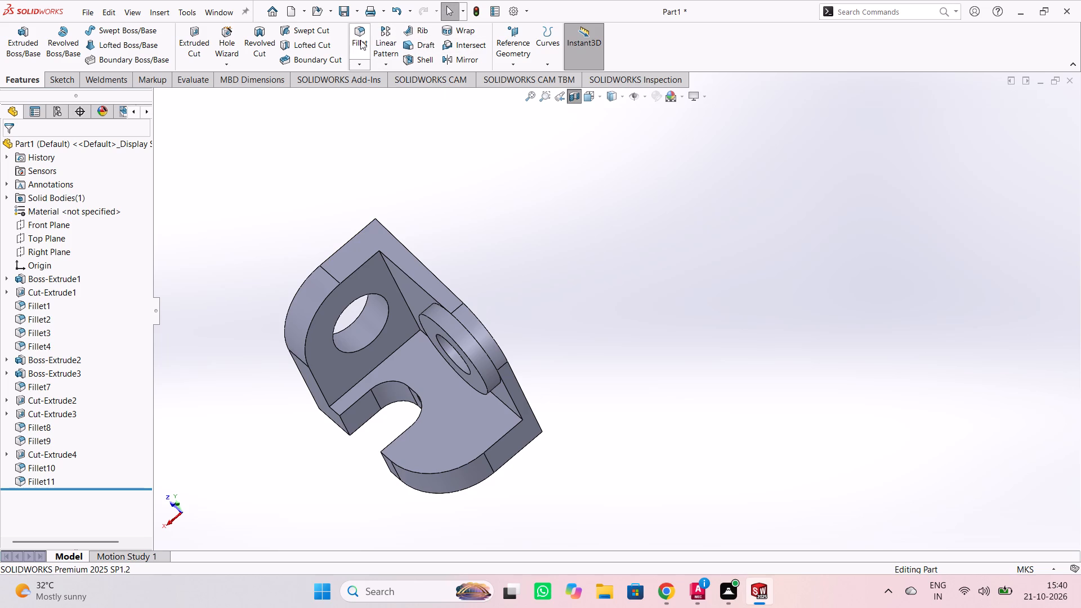
click(459, 59)
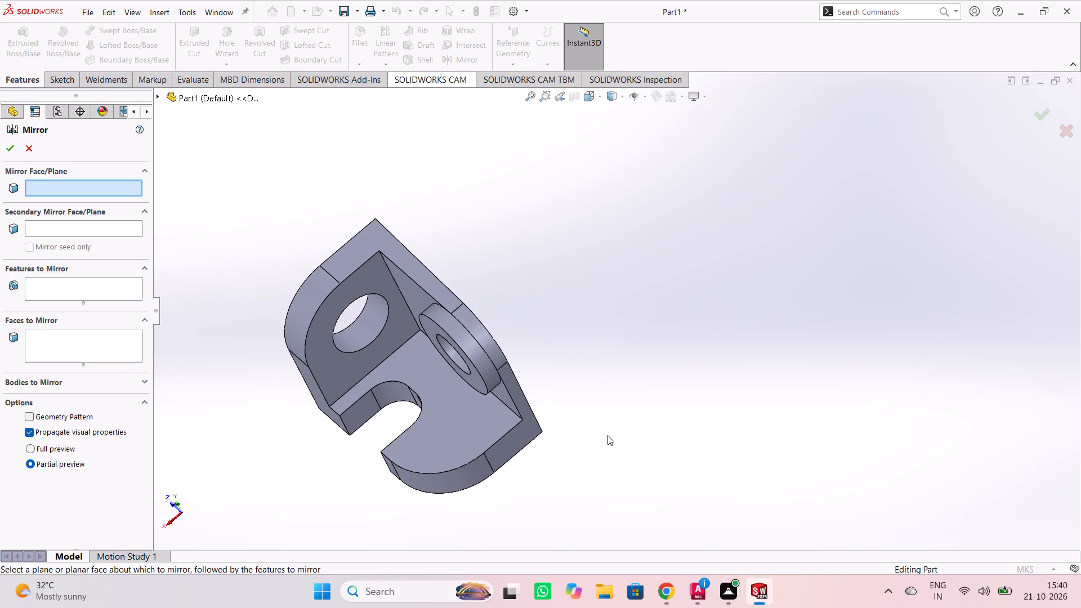
drag(624, 473, 443, 506)
drag(598, 468, 471, 526)
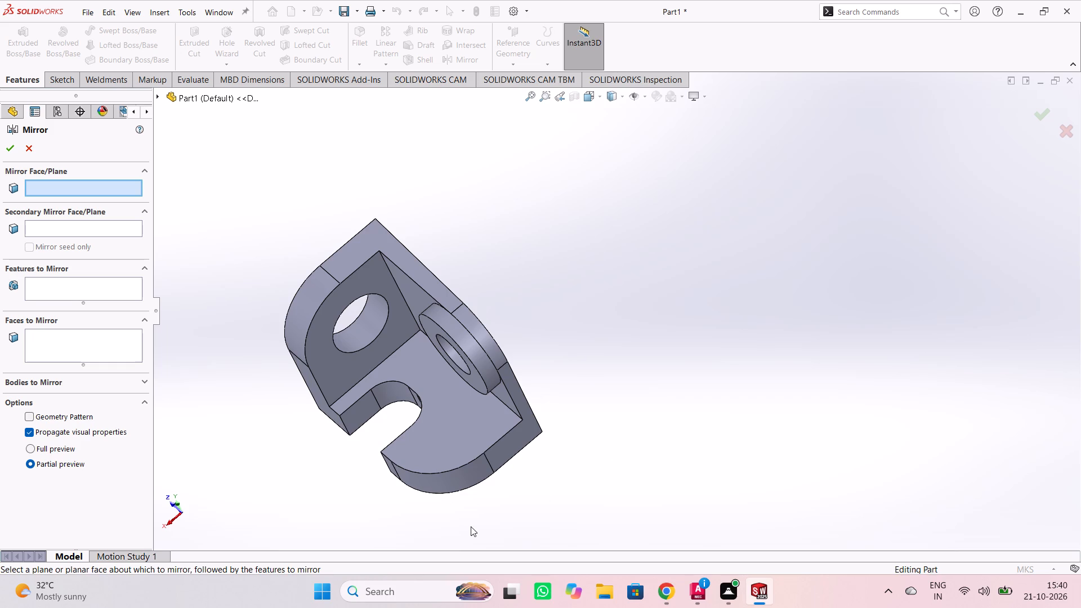
drag(471, 526, 464, 523)
click(123, 285)
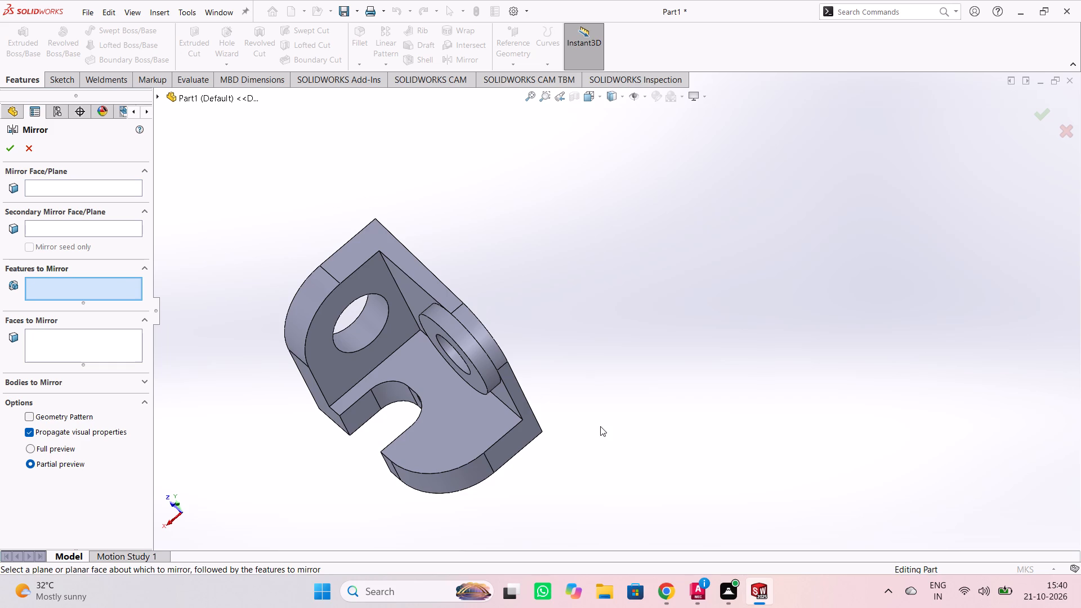
drag(626, 445, 171, 194)
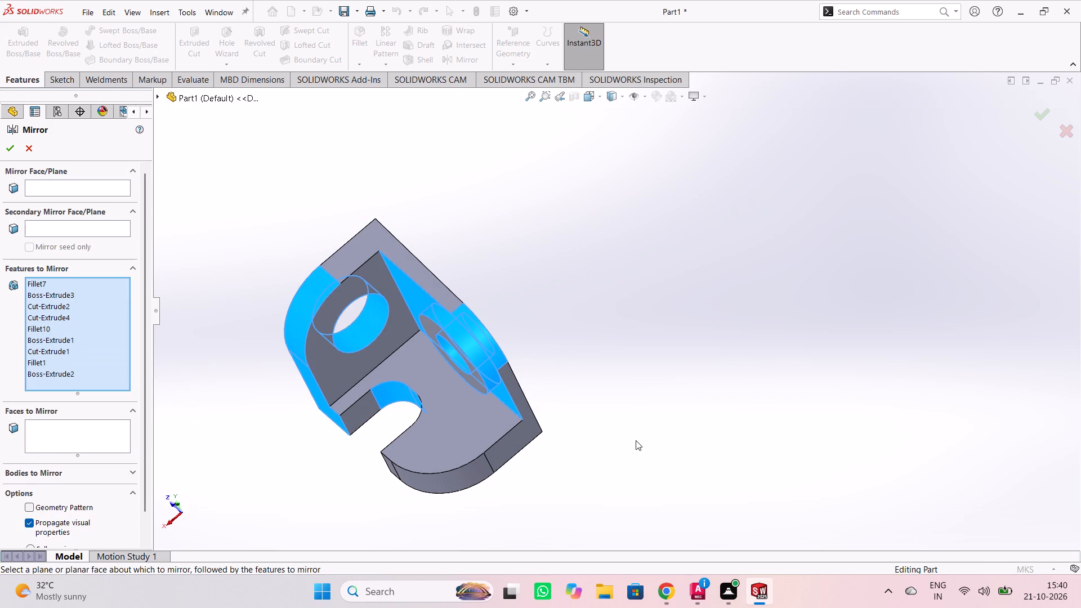
ctrl+drag(631, 449, 431, 513)
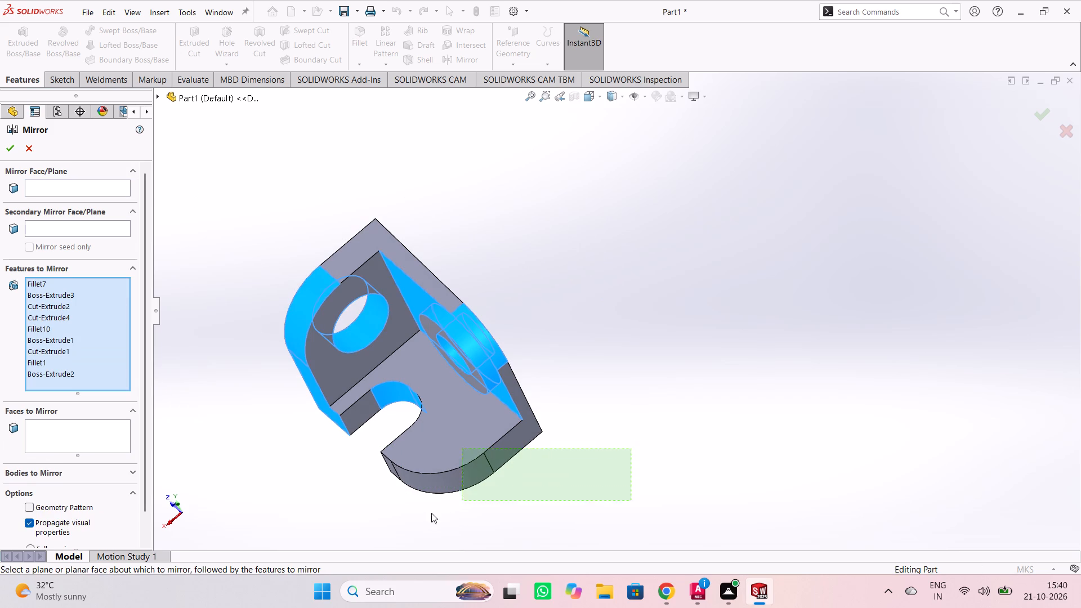
ctrl+drag(431, 513, 180, 193)
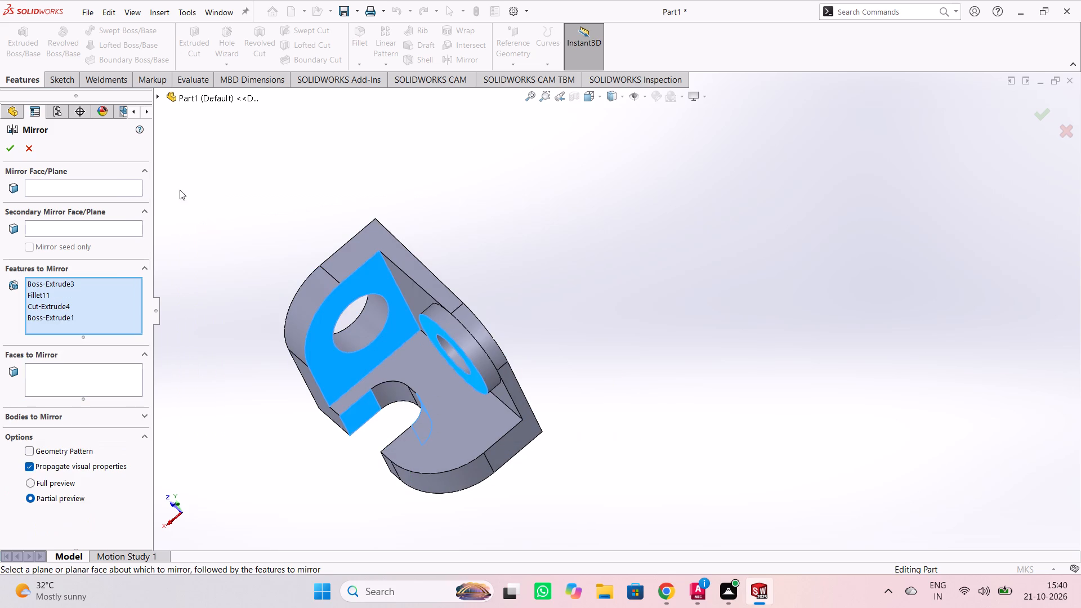
drag(427, 523, 603, 504)
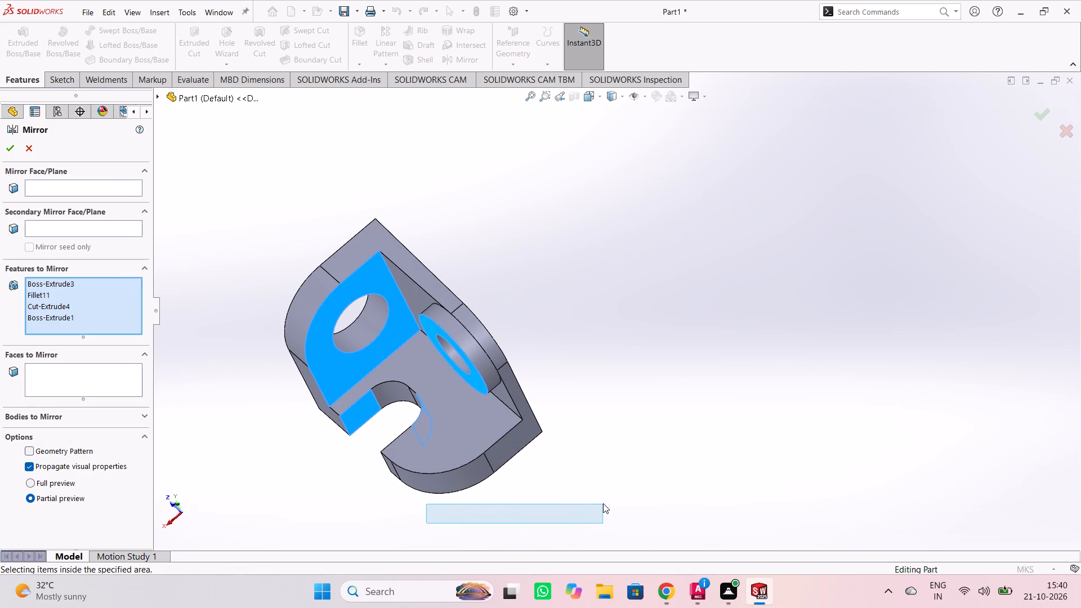
drag(697, 431, 349, 518)
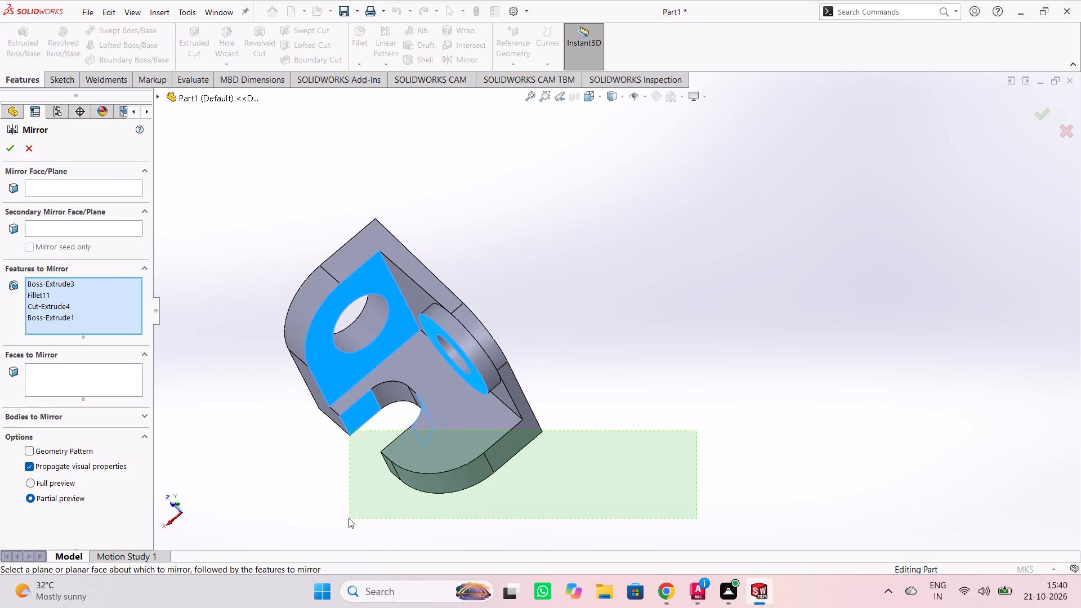
drag(349, 518, 158, 172)
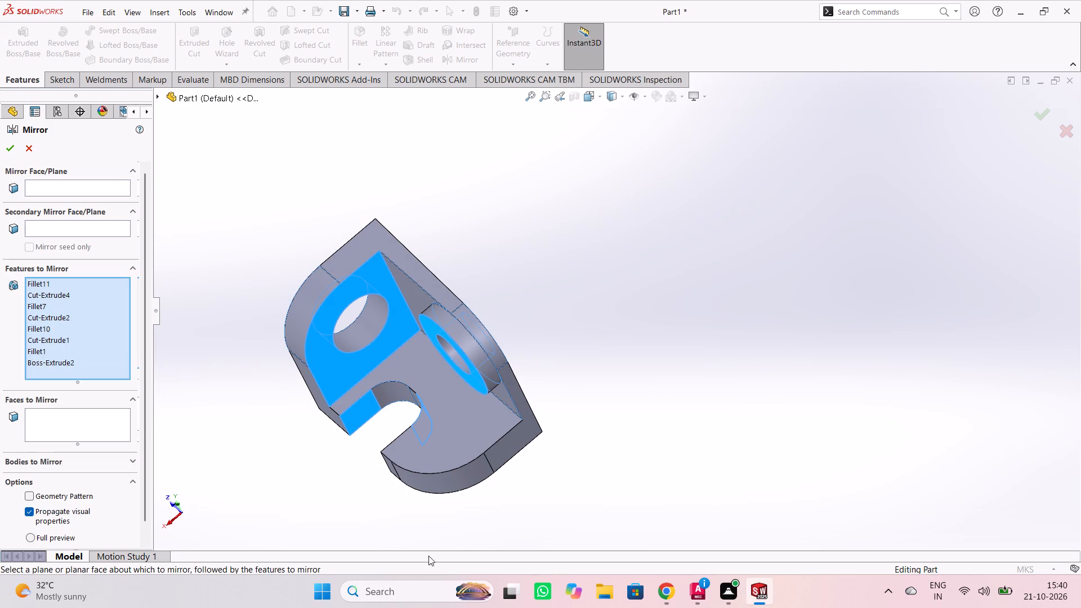
scroll(587, 338, down, 2)
scroll(342, 378, up, 2)
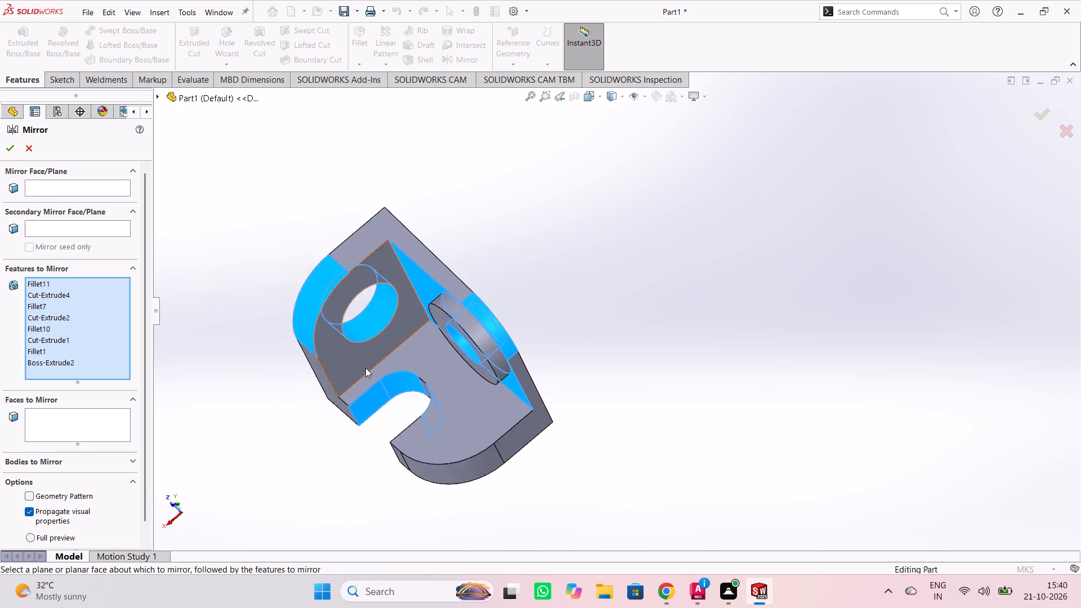
scroll(365, 368, up, 2)
scroll(415, 342, up, 2)
drag(691, 446, 534, 470)
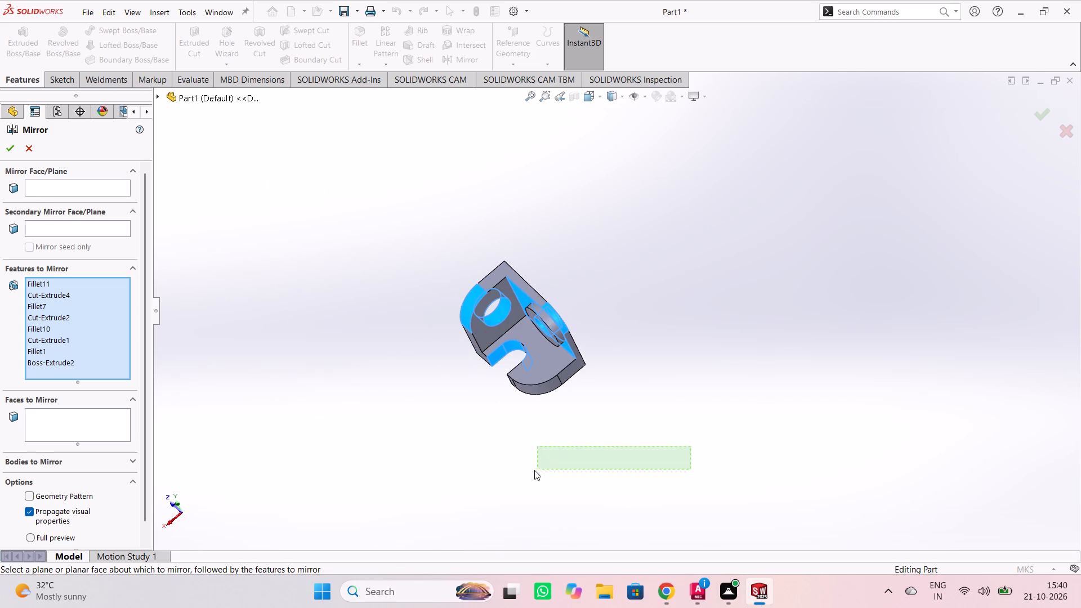
drag(534, 470, 368, 218)
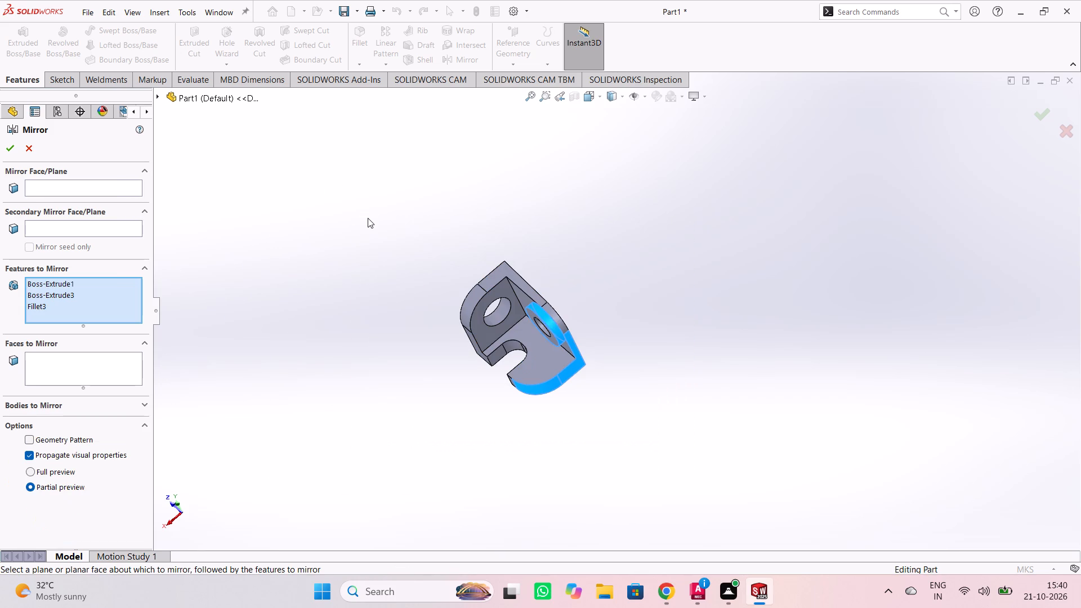
Add ten faces to the faces to mirror, covering the bracket's inner plate faces, outer rim faces, near notch walls and plate hole.
click(64, 364)
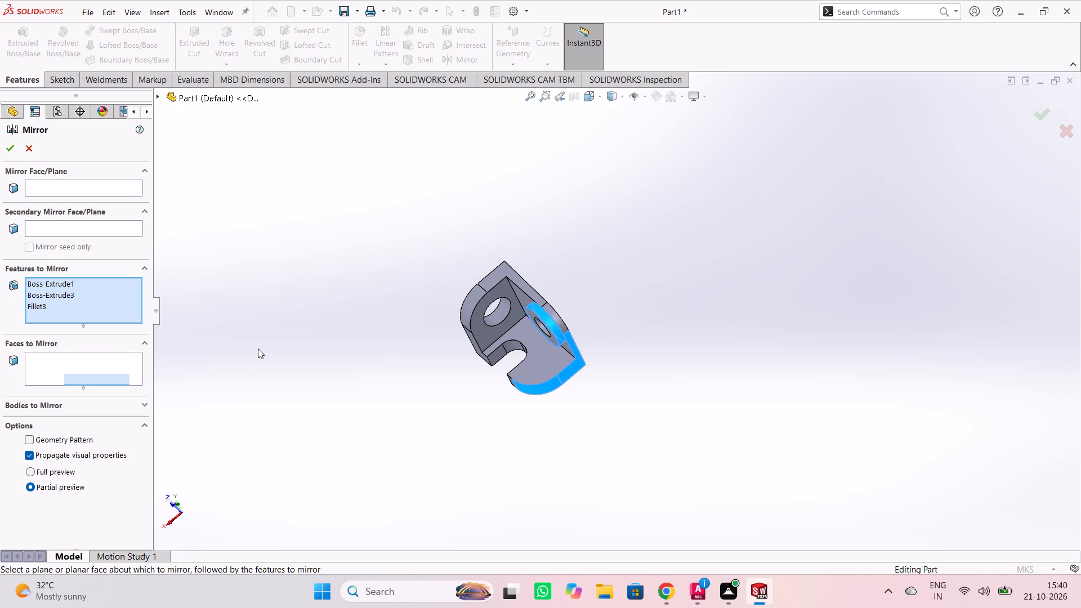
ctrl+click(540, 366)
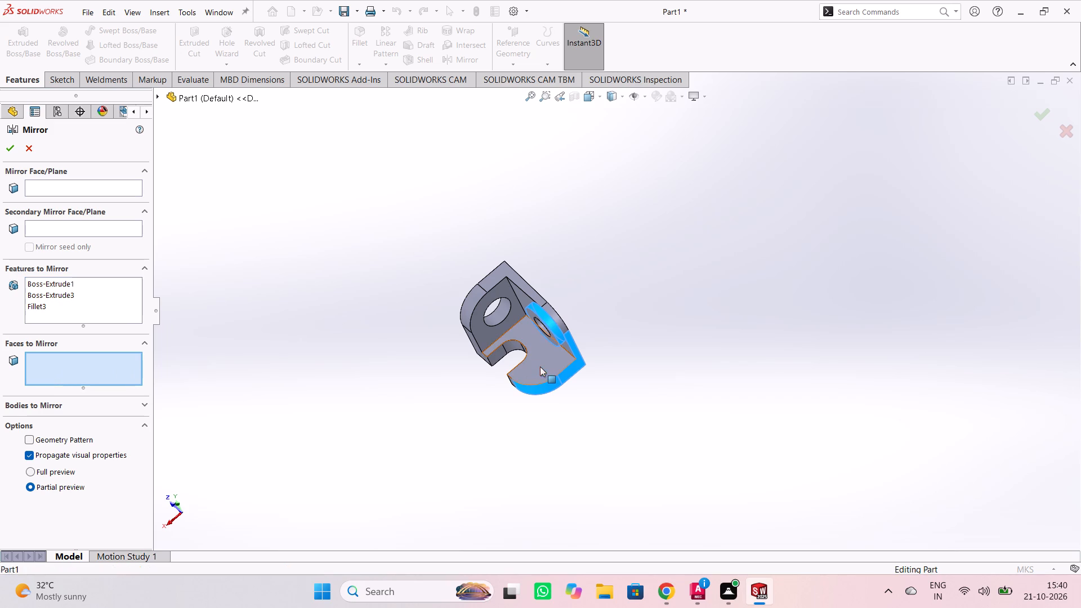
ctrl+click(481, 334)
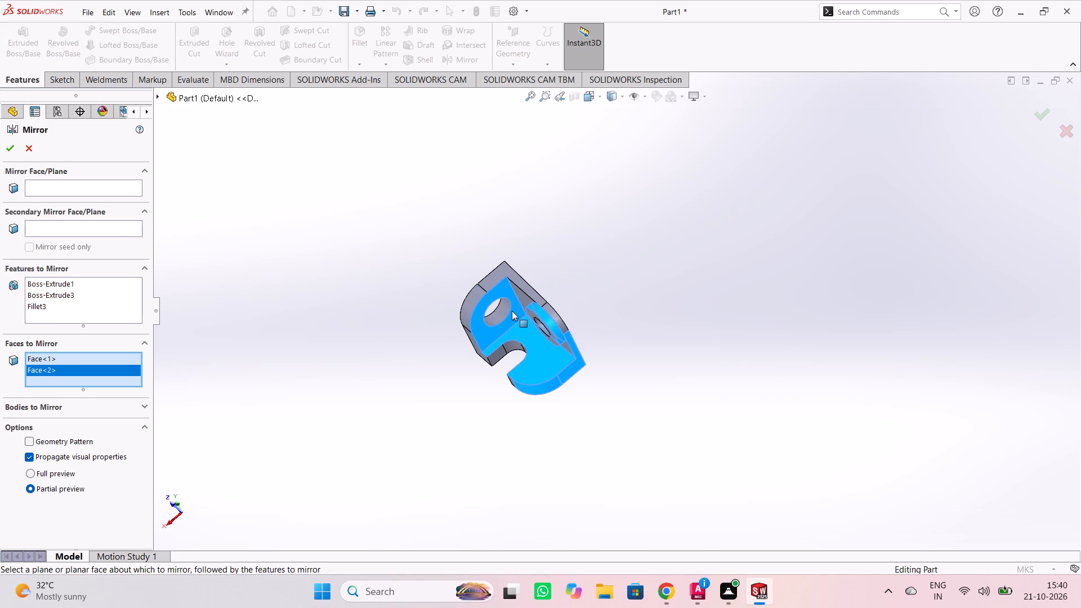
ctrl+click(522, 298)
ctrl+click(525, 287)
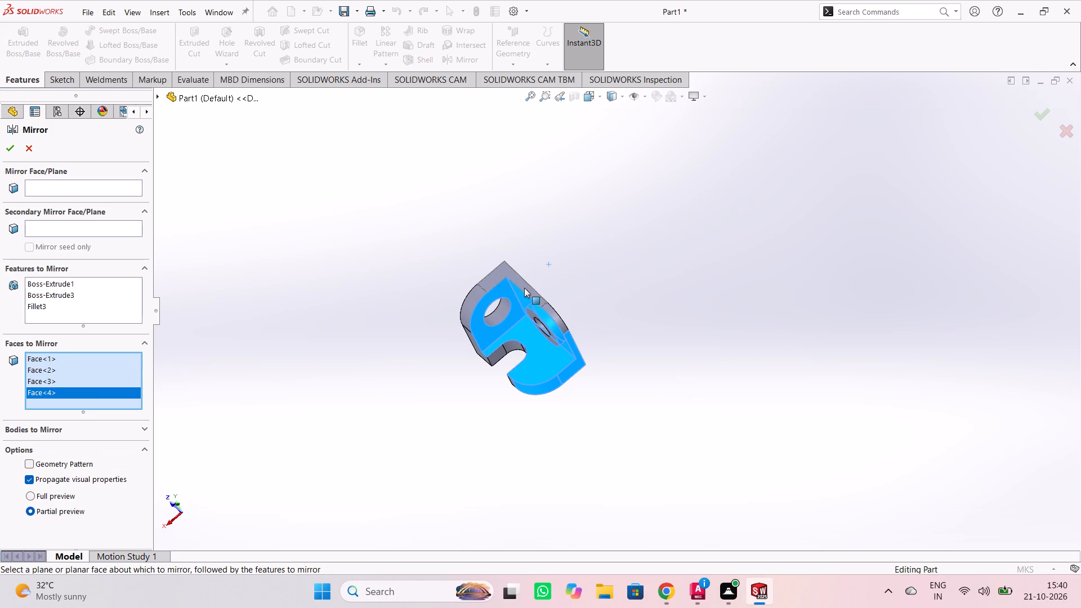
ctrl+click(550, 310)
ctrl+click(474, 299)
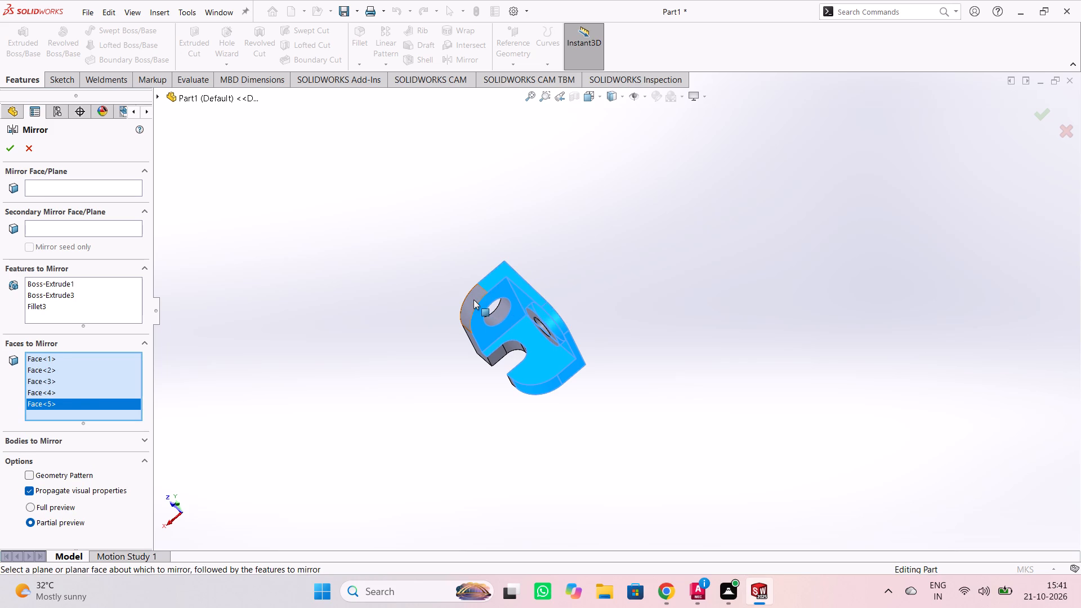
ctrl+click(477, 351)
ctrl+click(498, 354)
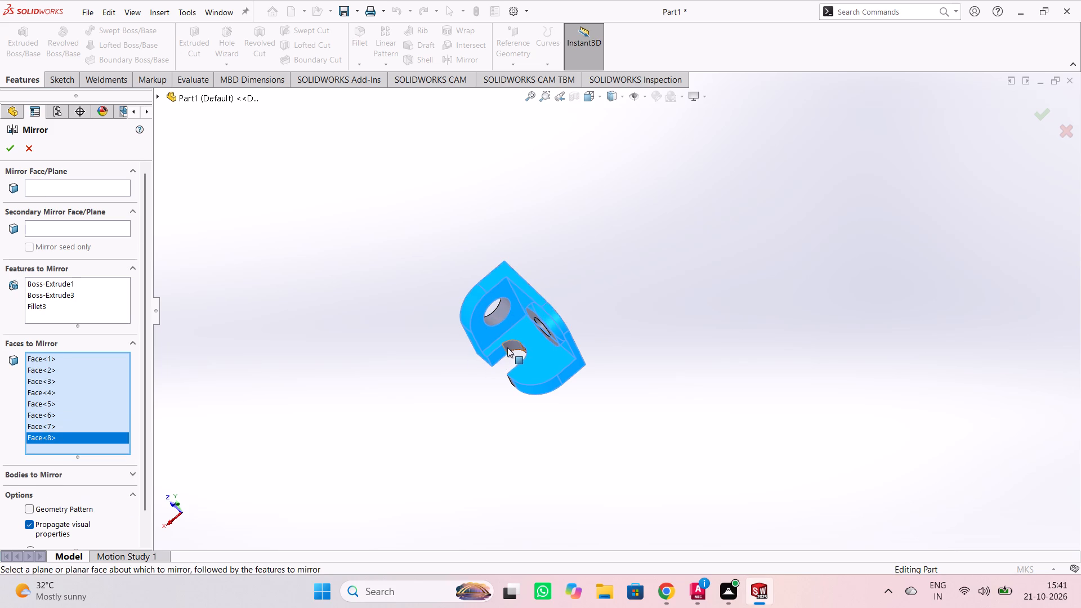
ctrl+click(510, 346)
ctrl+click(504, 317)
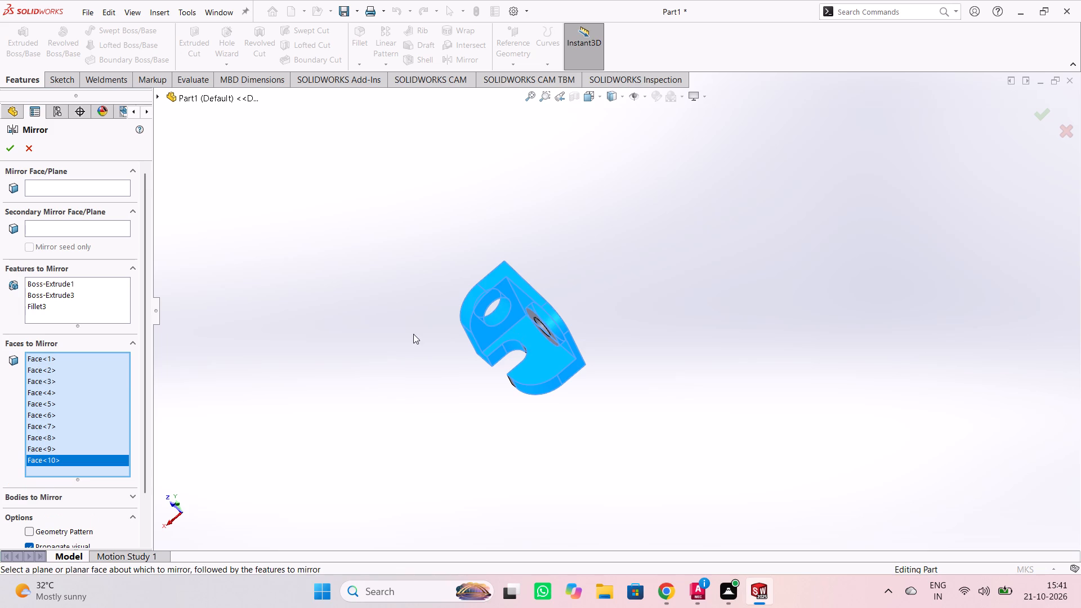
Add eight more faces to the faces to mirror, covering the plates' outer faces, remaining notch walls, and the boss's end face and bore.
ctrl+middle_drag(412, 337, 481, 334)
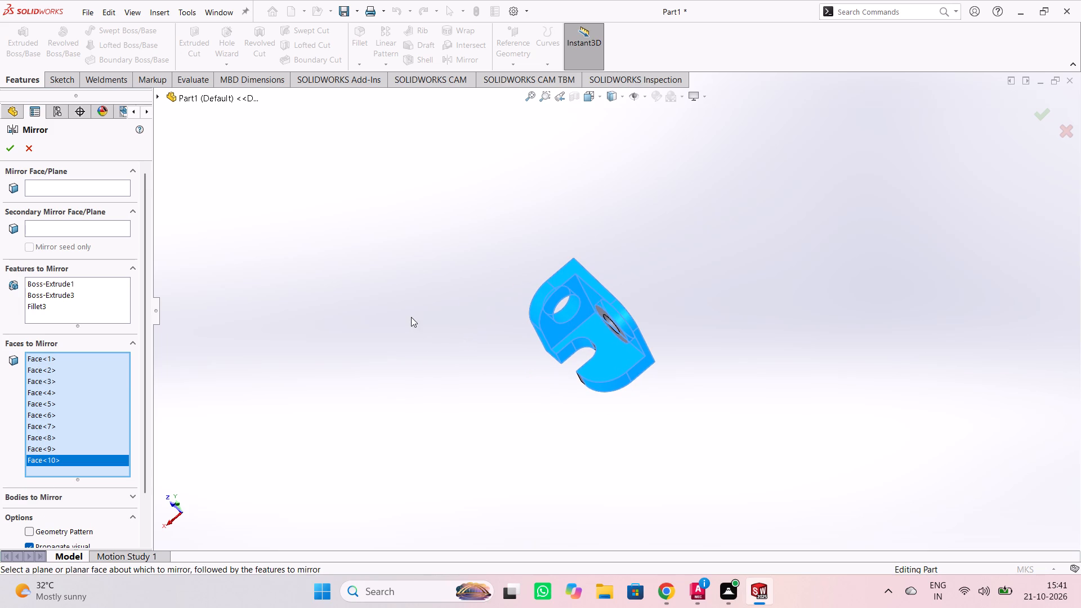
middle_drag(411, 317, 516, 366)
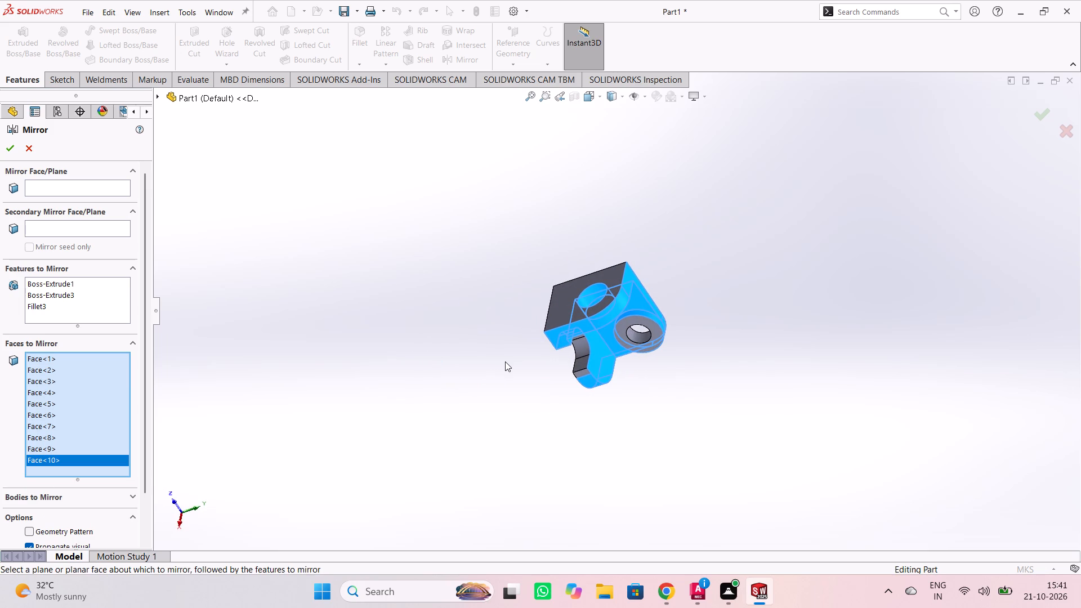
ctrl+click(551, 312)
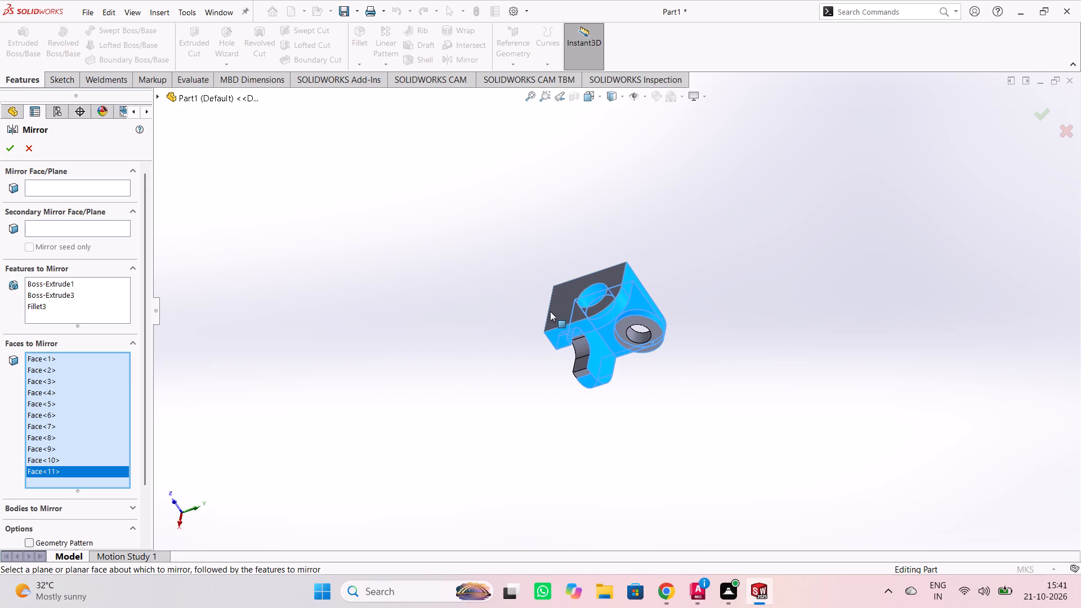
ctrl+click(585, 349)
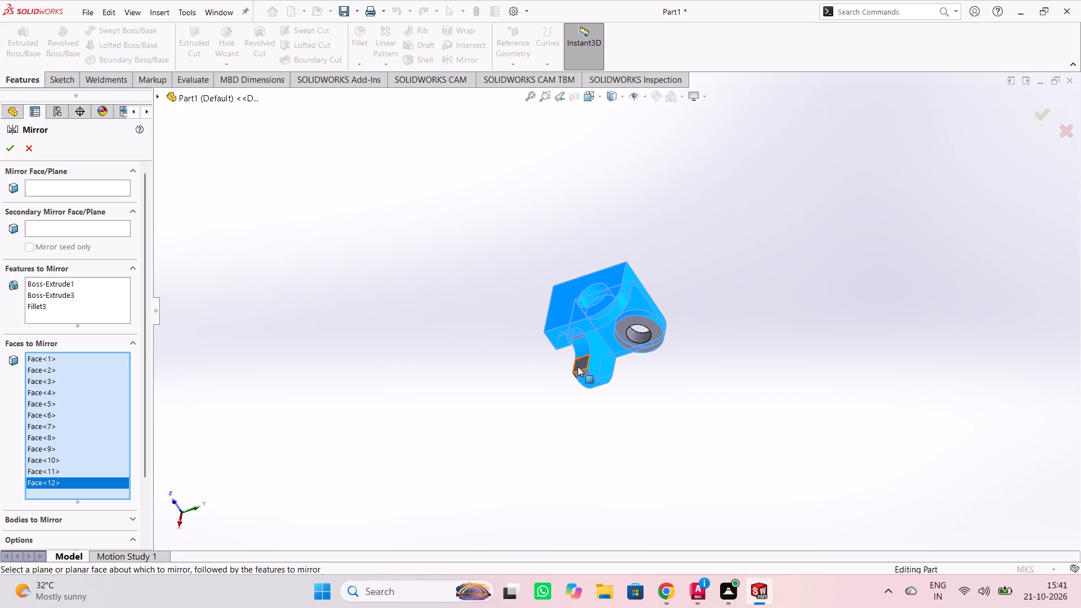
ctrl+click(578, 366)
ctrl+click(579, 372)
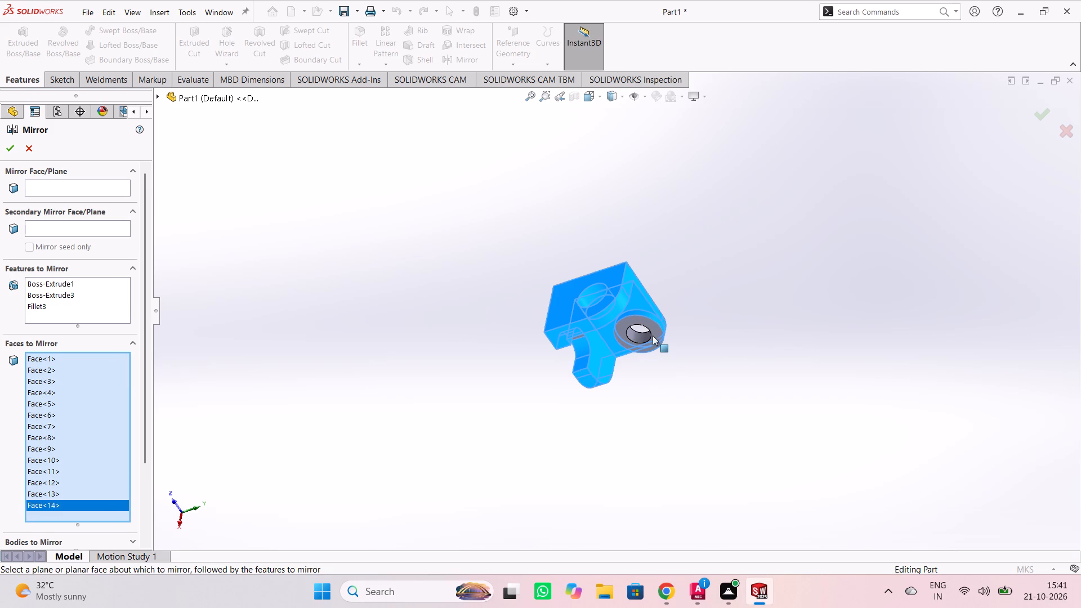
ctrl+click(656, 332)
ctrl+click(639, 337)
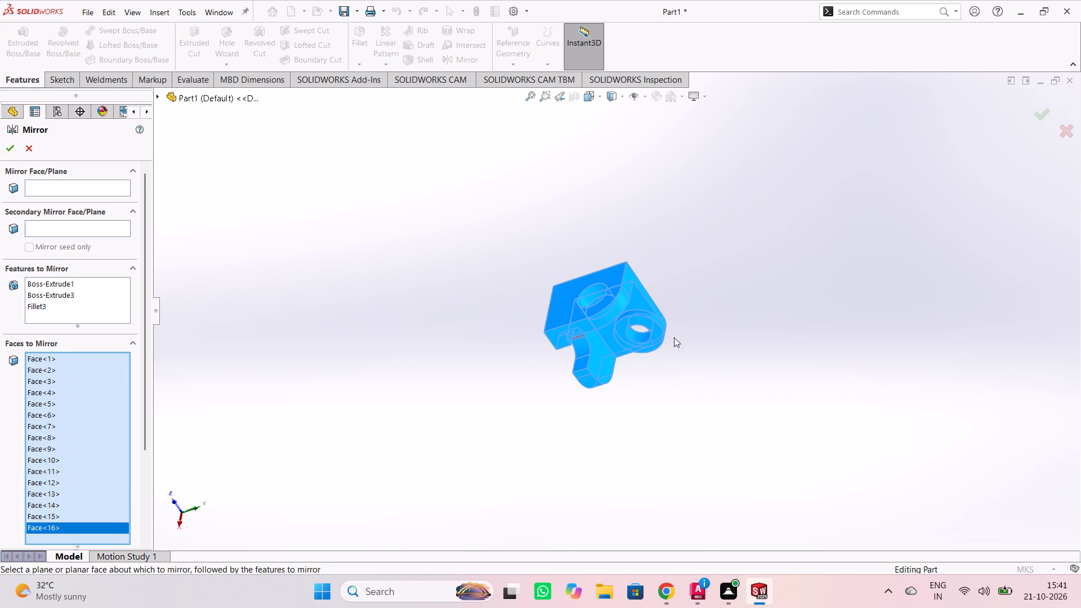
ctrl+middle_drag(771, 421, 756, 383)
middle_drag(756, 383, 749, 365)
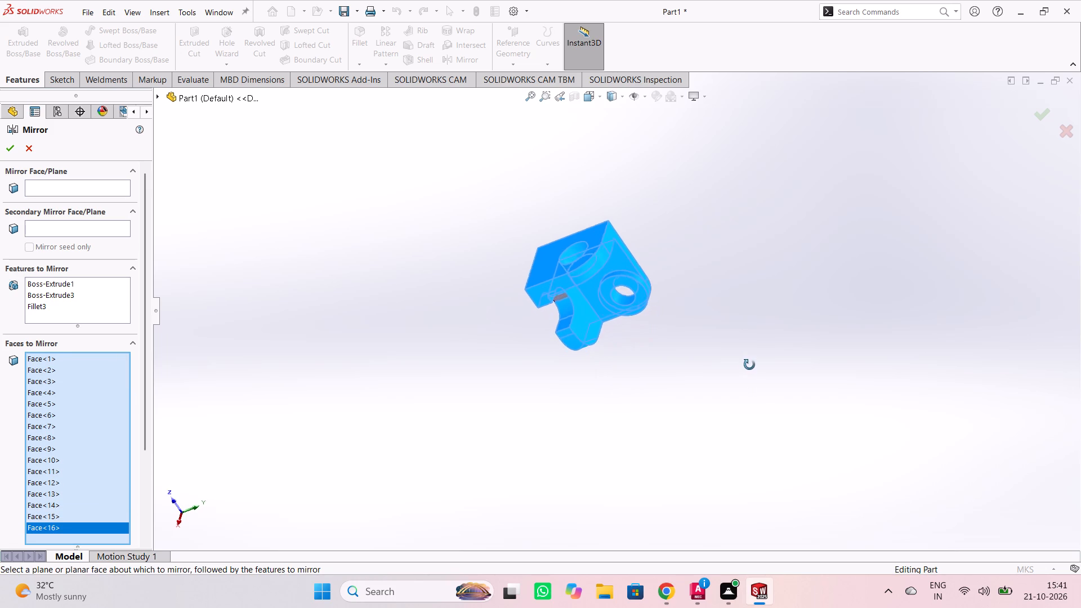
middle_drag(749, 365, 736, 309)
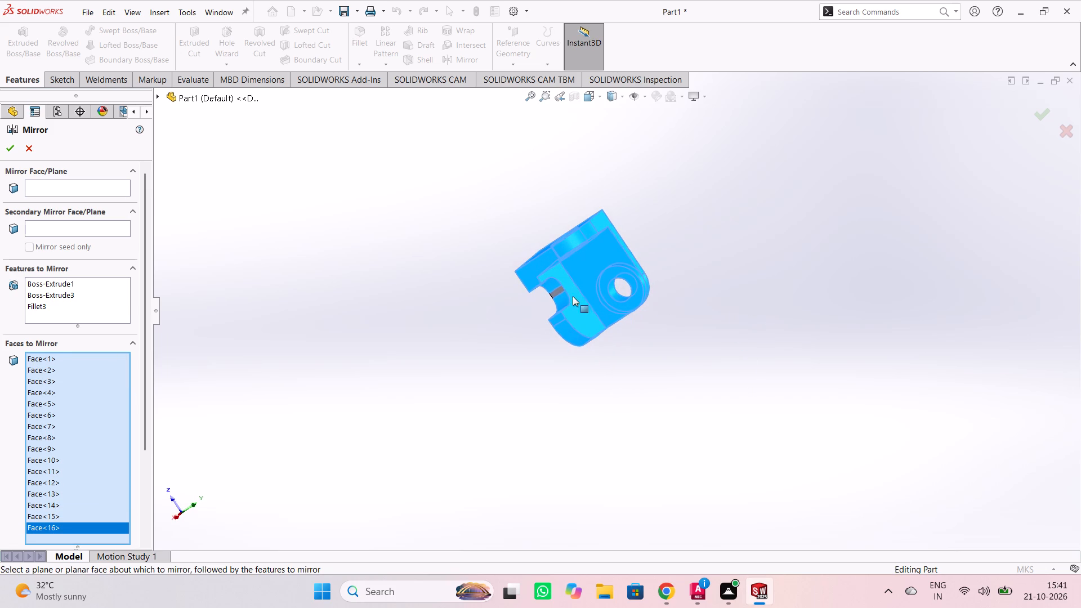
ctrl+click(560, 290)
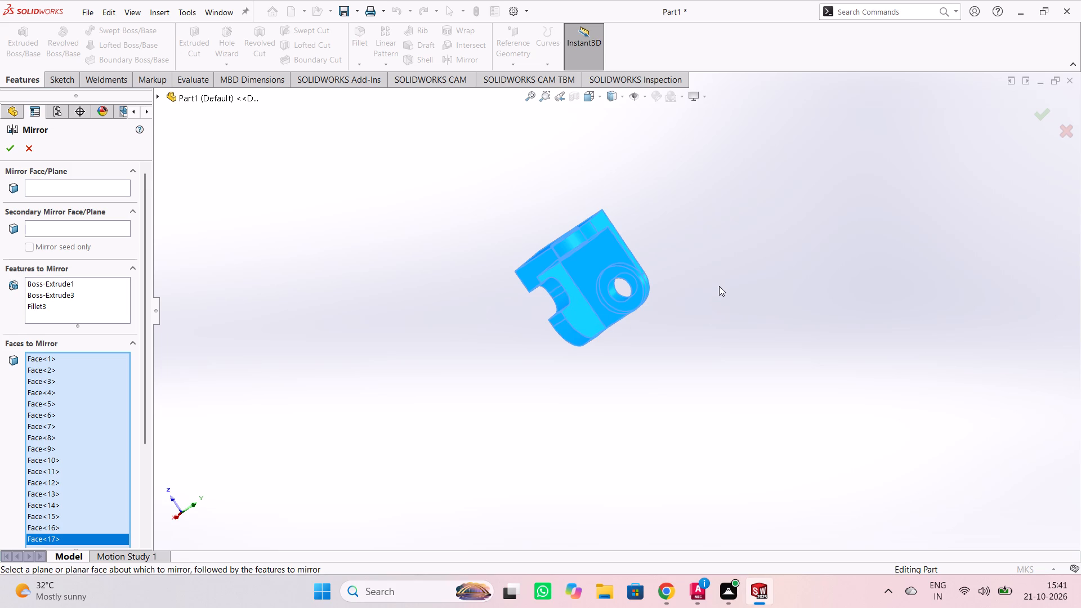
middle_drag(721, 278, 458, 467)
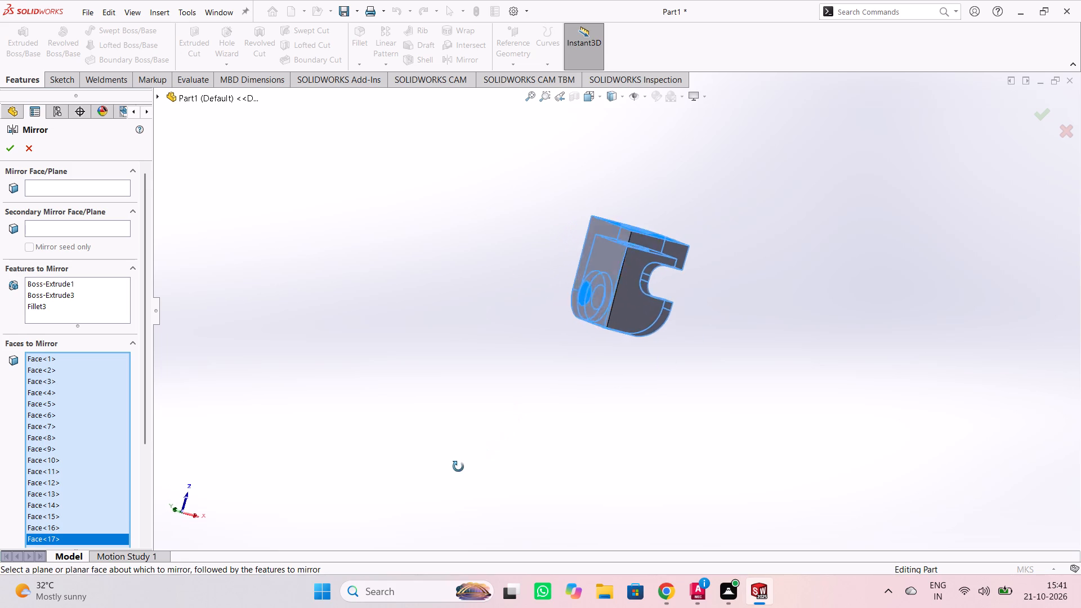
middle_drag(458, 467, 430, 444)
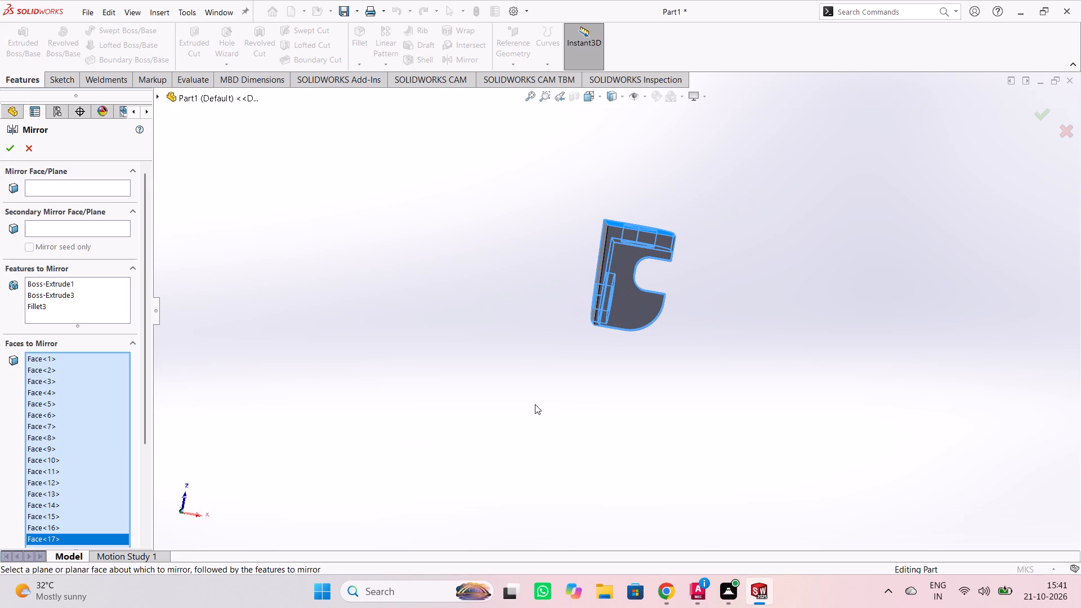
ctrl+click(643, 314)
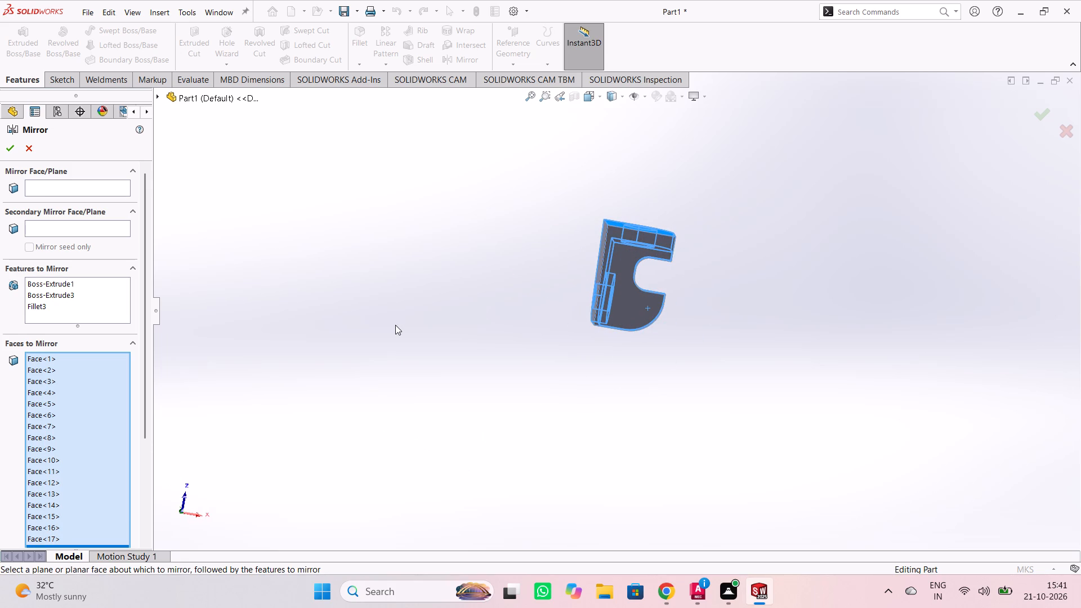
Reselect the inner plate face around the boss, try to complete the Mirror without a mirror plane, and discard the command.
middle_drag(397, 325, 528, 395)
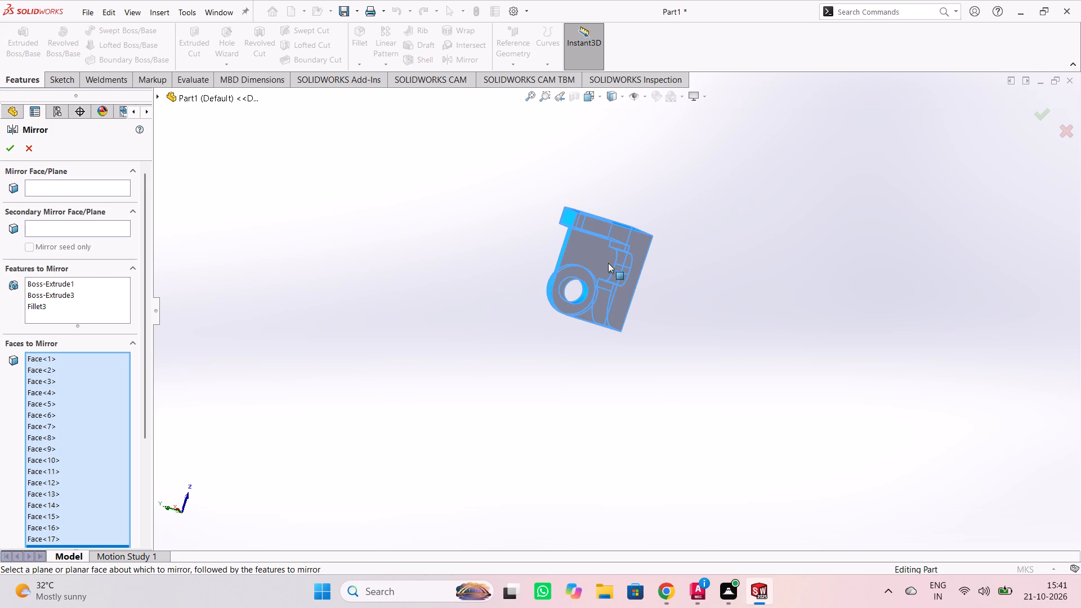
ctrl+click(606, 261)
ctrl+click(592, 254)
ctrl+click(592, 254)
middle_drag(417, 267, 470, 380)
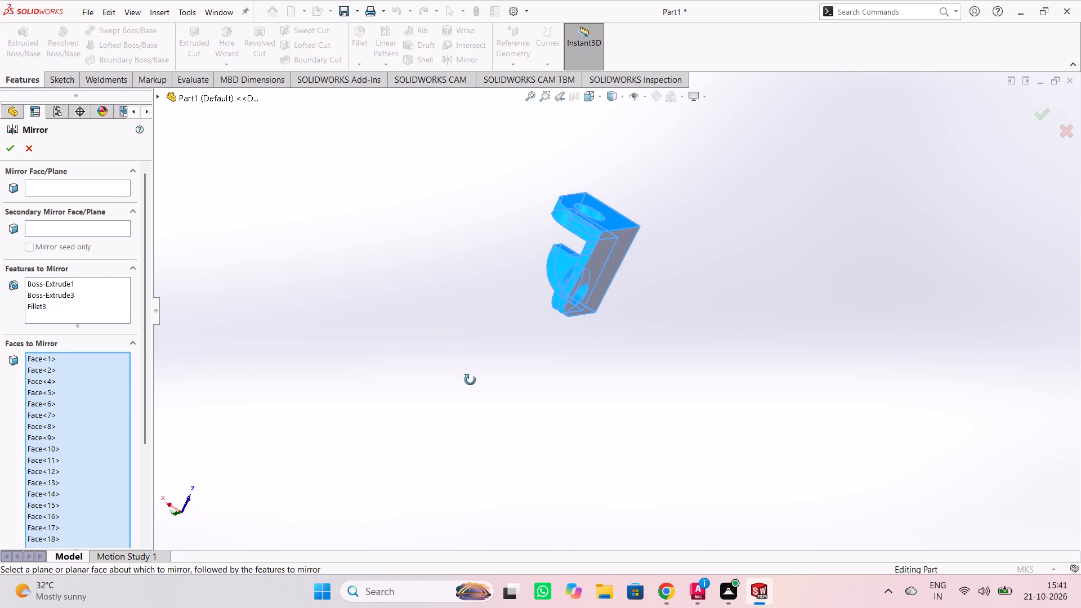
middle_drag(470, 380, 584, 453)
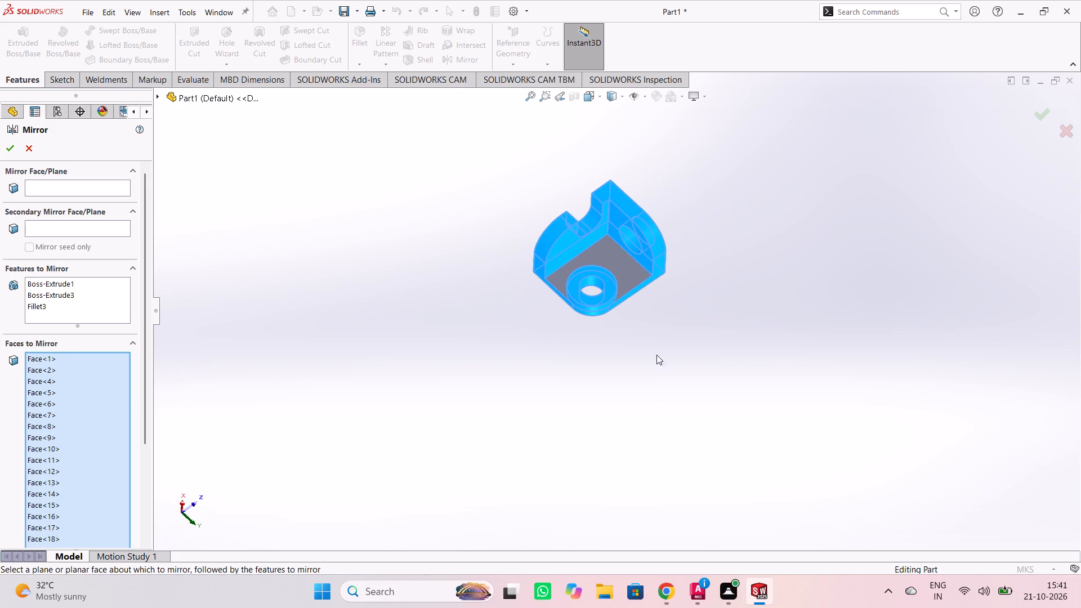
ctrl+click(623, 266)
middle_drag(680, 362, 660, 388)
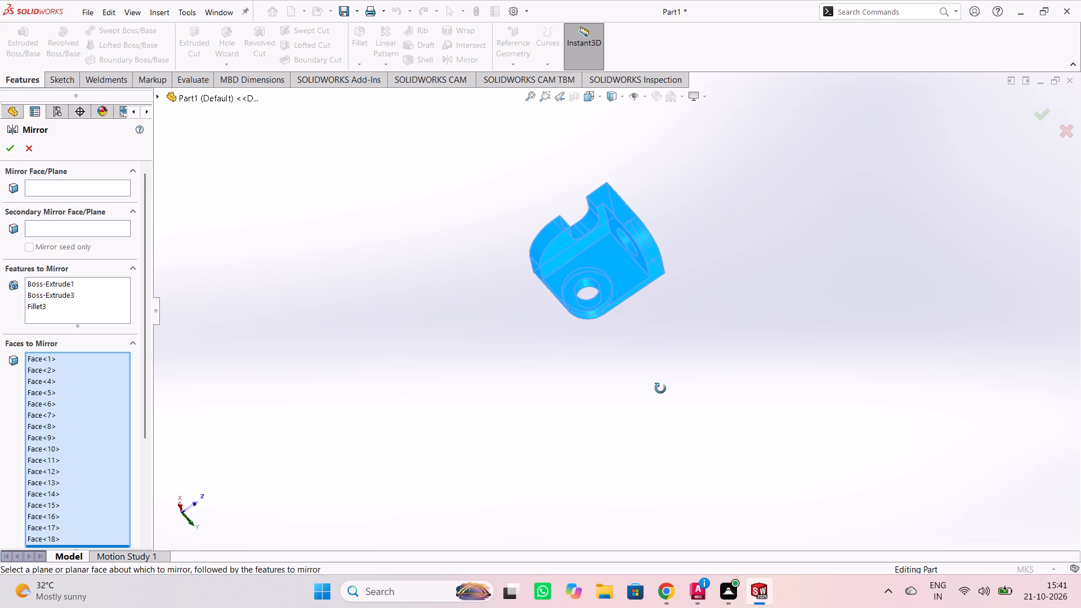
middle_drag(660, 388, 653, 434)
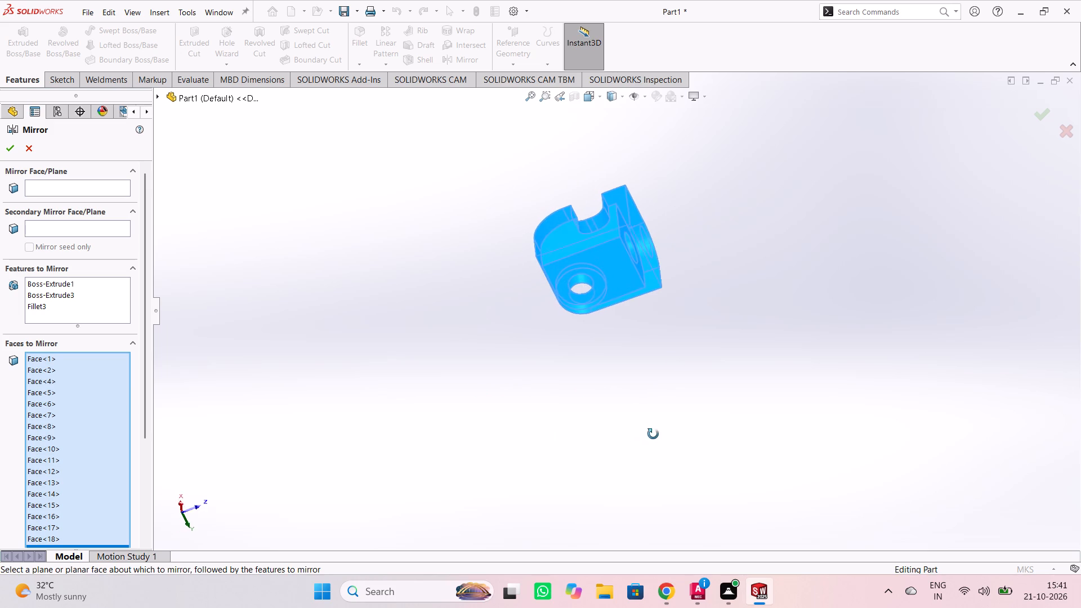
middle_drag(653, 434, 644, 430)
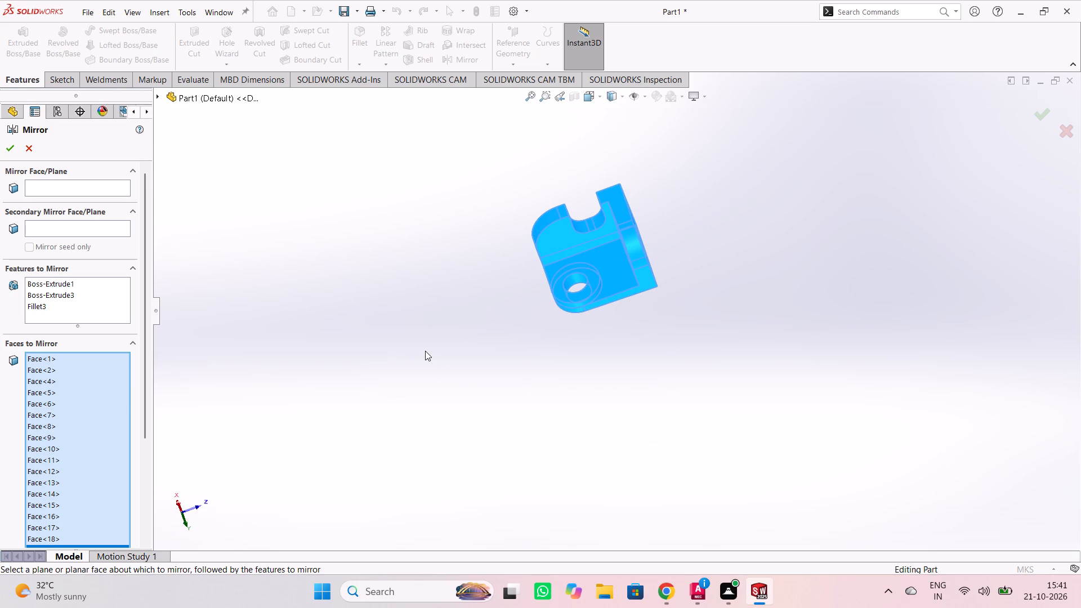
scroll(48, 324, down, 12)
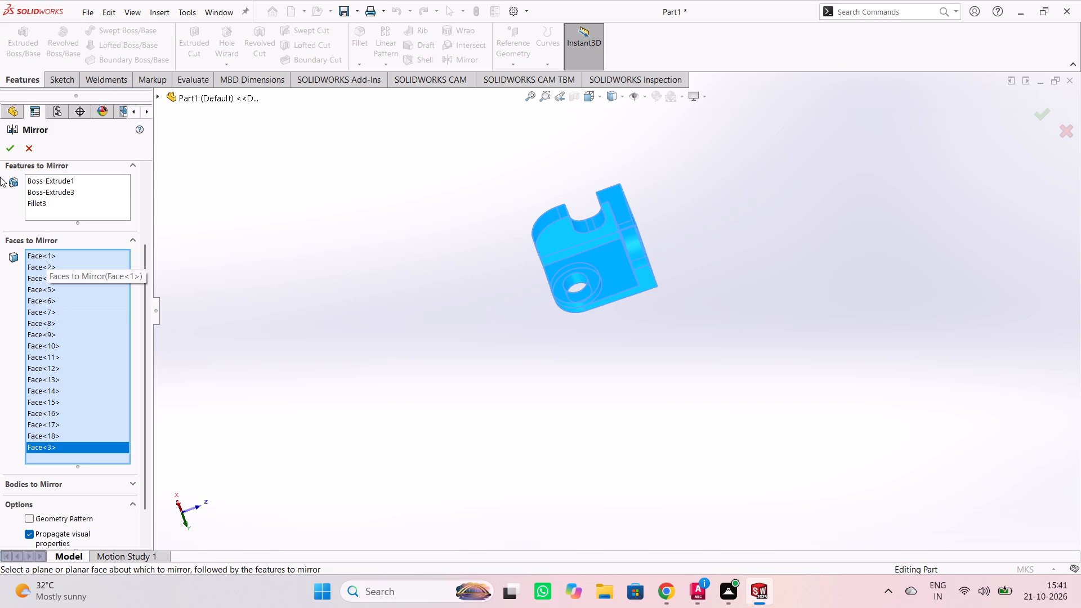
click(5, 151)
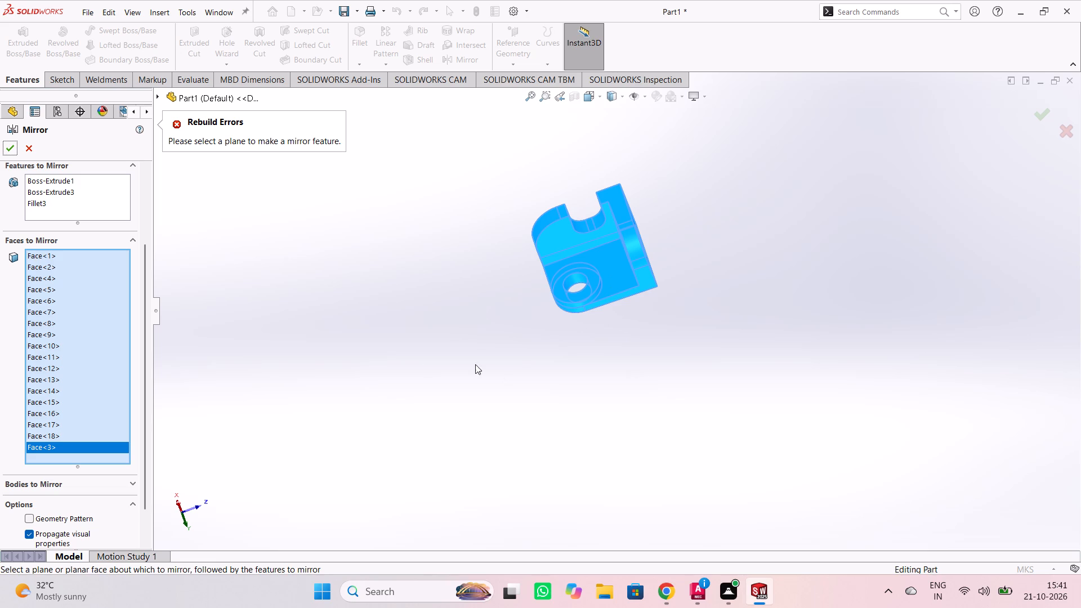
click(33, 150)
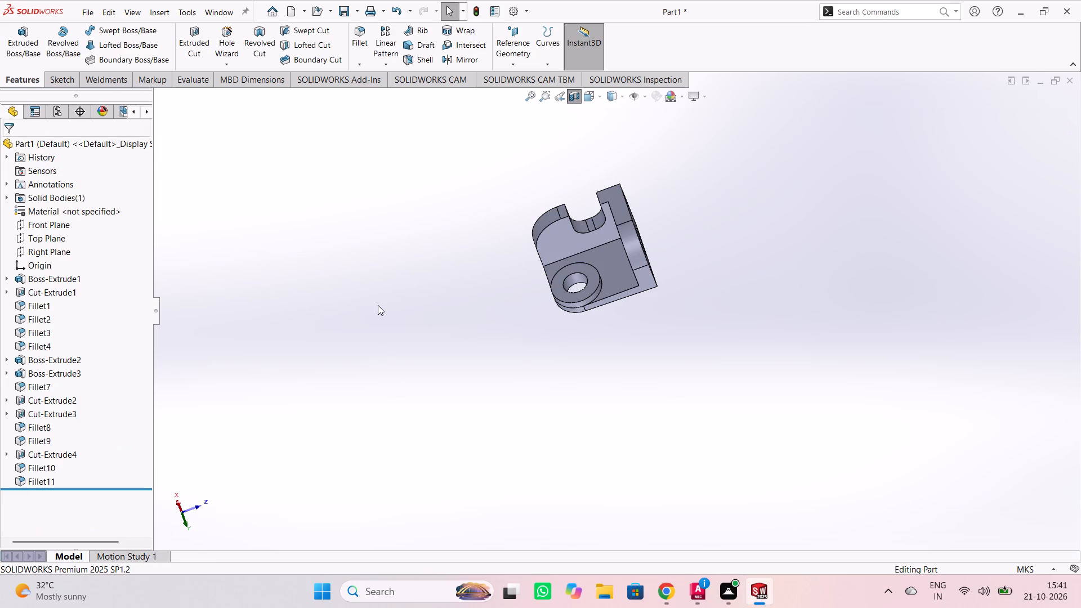
Turn off the section view so the whole bracket is displayed.
click(380, 306)
middle_drag(774, 306, 627, 525)
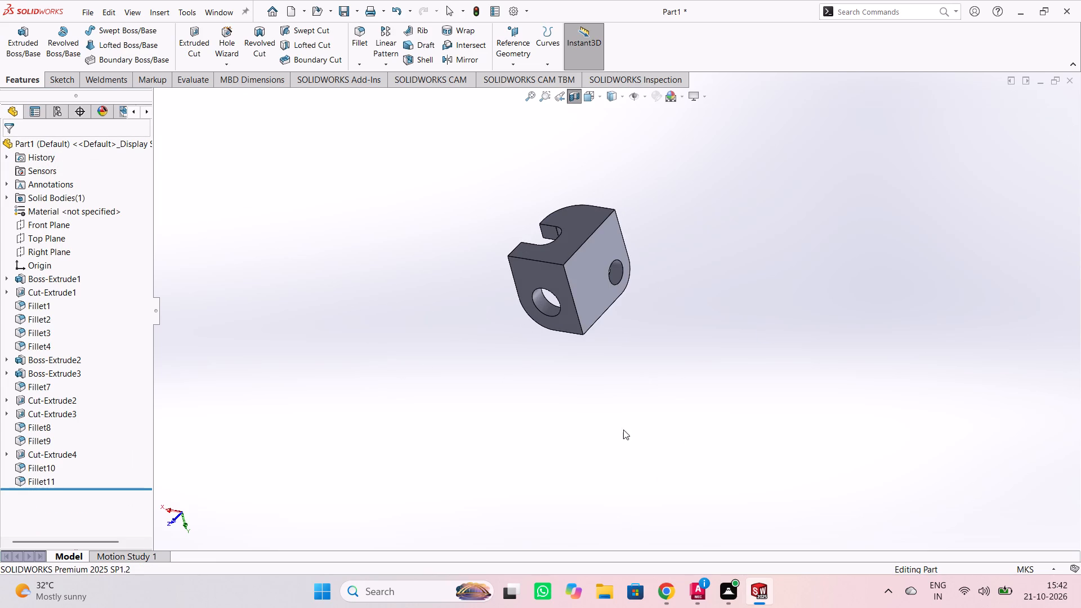
scroll(712, 194, down, 1)
middle_drag(712, 194, 722, 406)
middle_drag(689, 201, 711, 416)
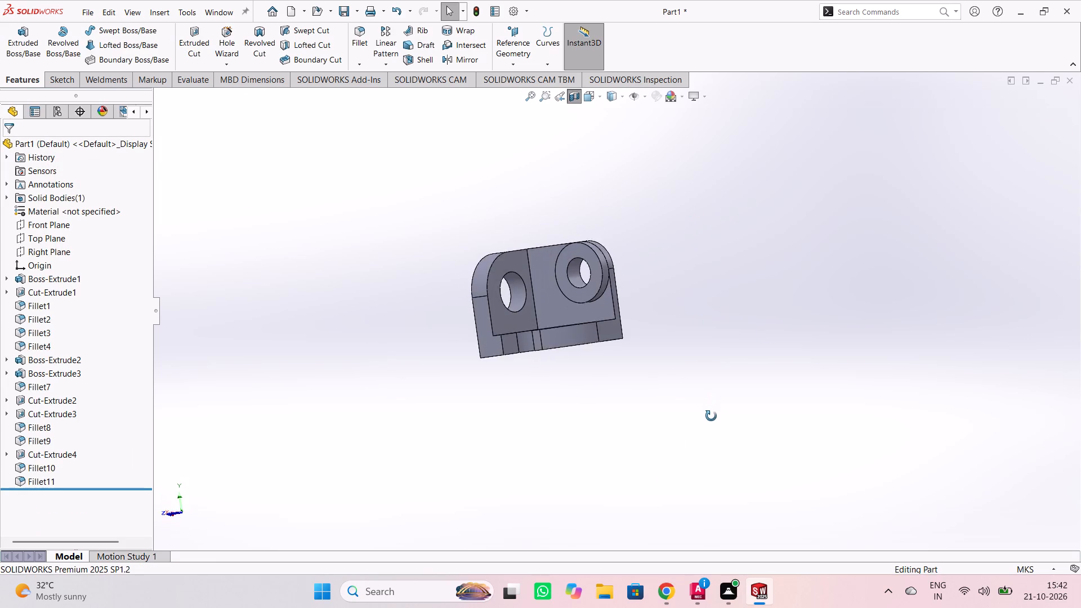
middle_drag(711, 416, 648, 488)
middle_drag(663, 258, 720, 419)
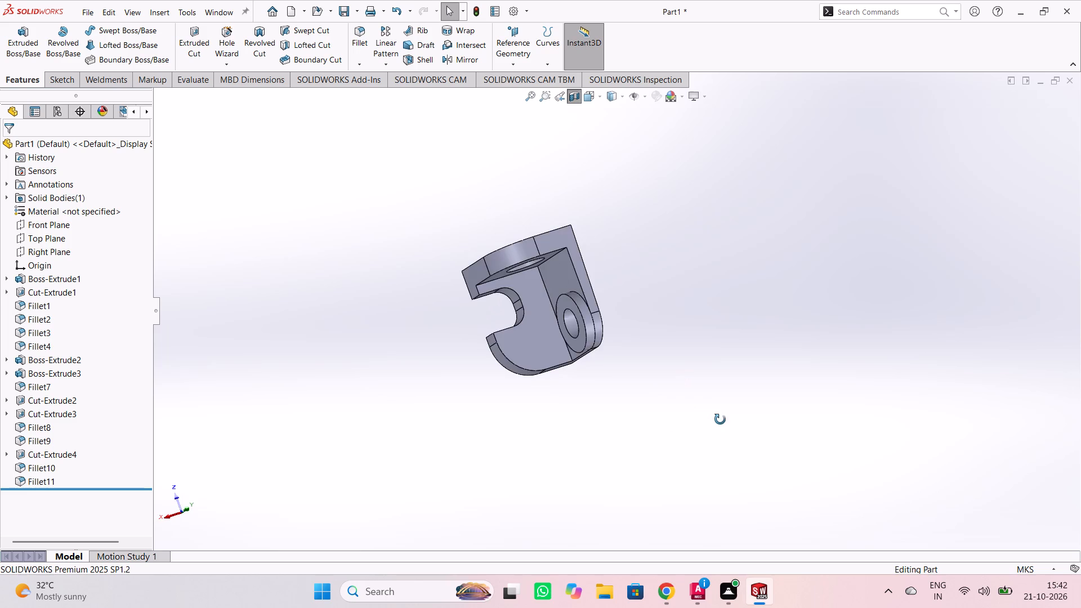
middle_drag(720, 419, 692, 393)
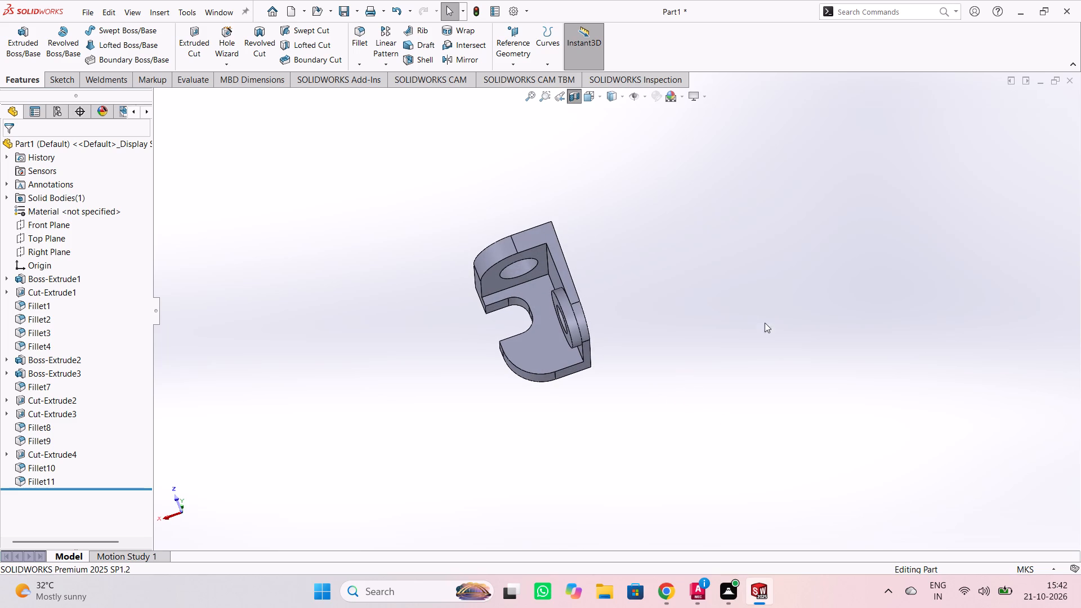
click(573, 98)
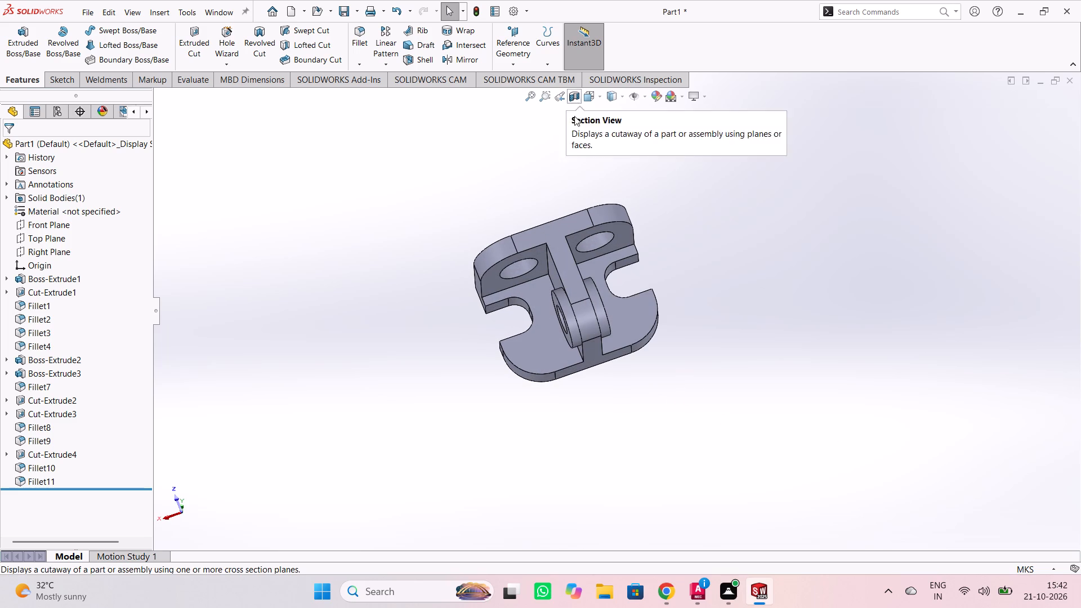
click(697, 166)
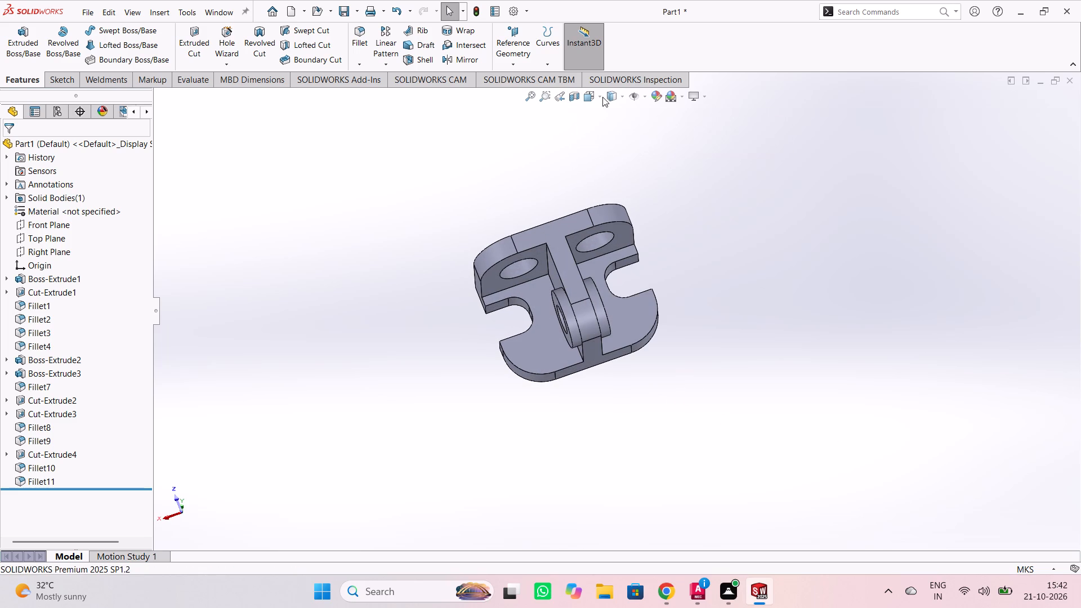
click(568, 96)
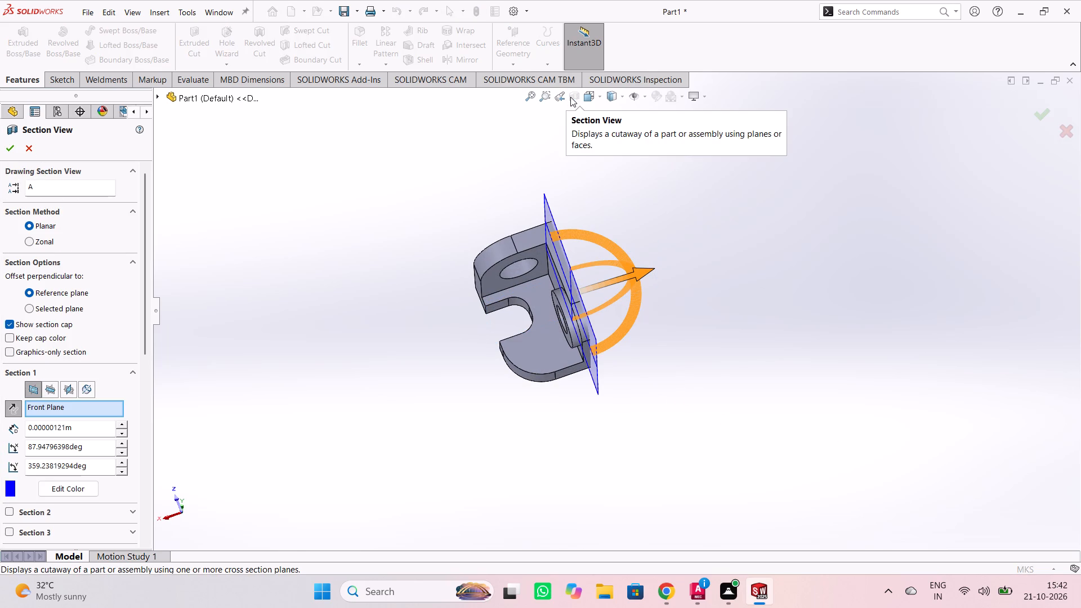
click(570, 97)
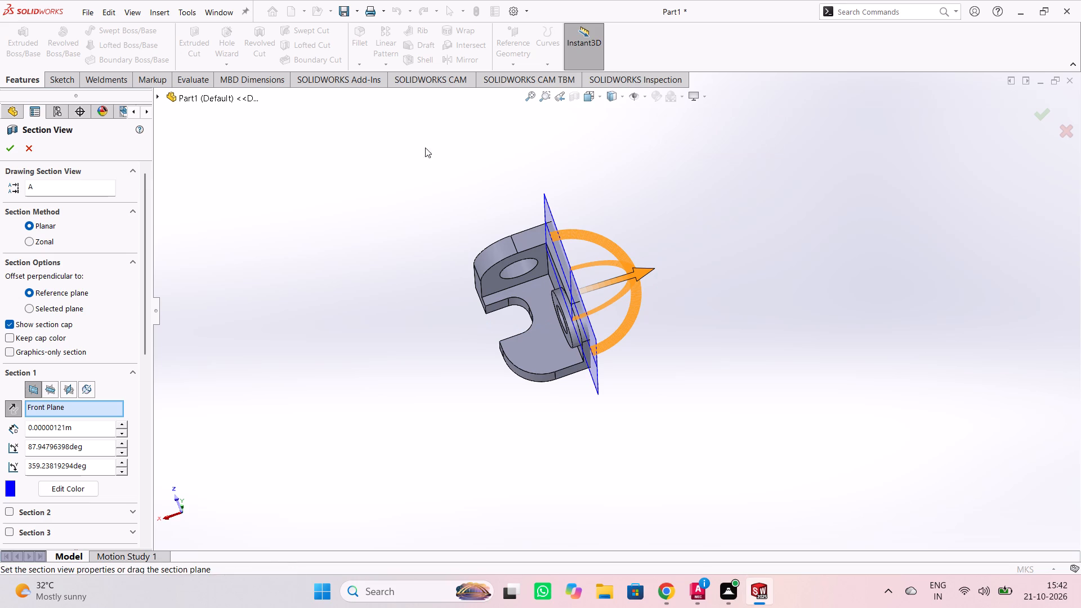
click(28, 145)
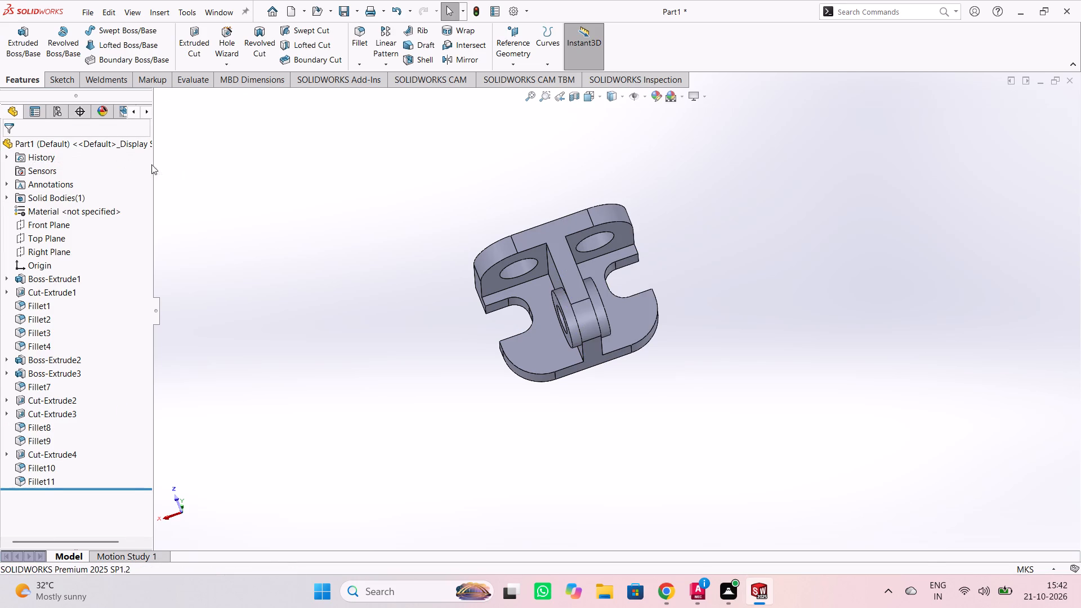
Inspect the complete bracket from several sides, including its plates, notches, holes and central boss.
click(427, 190)
middle_drag(755, 294, 498, 428)
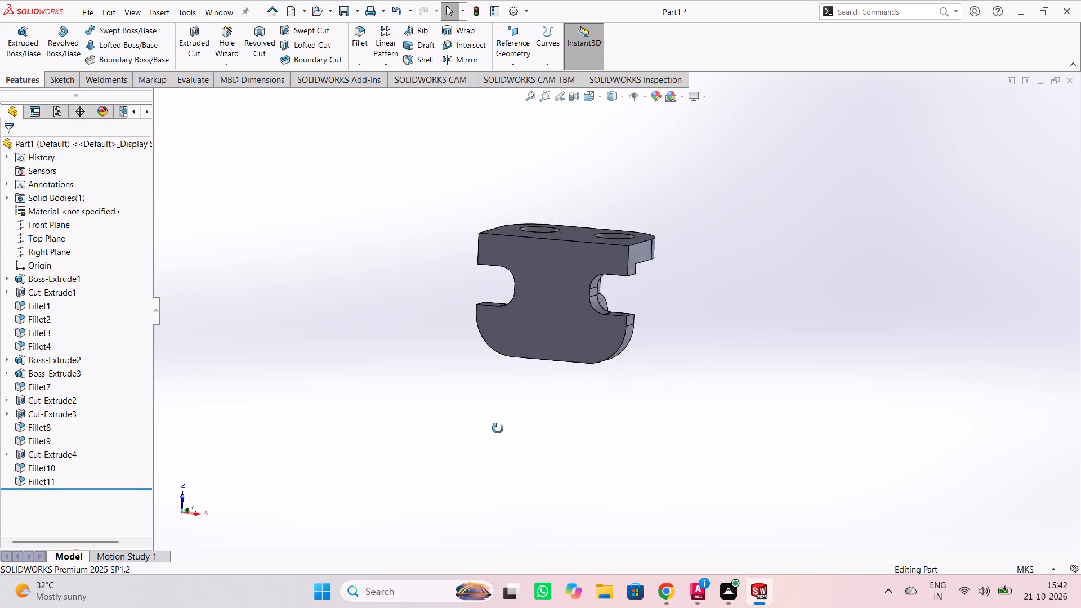
middle_drag(498, 428, 437, 449)
middle_drag(729, 224, 531, 159)
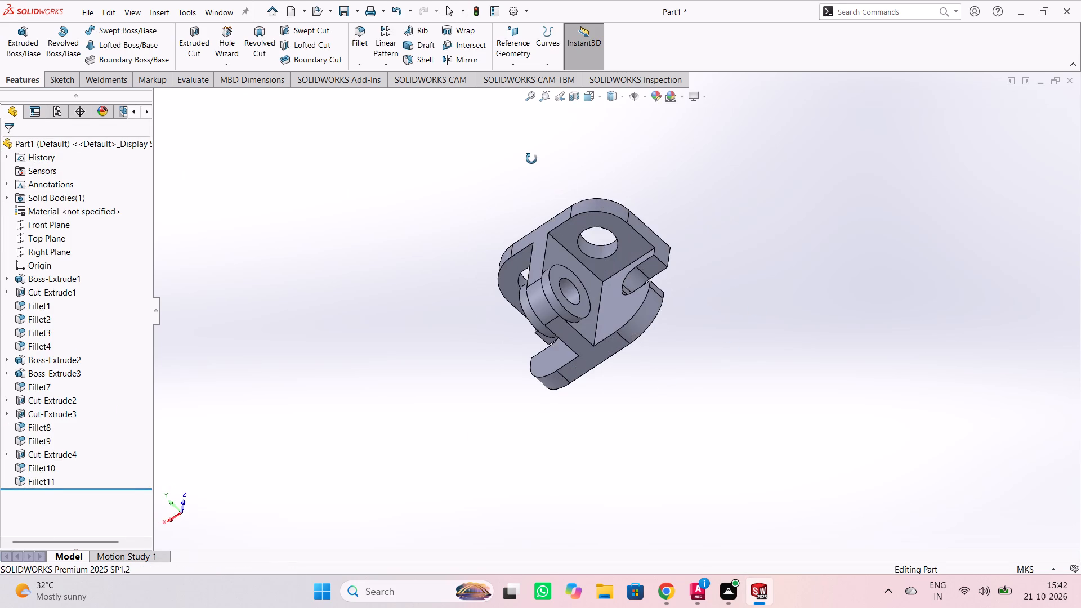
middle_drag(531, 159, 660, 453)
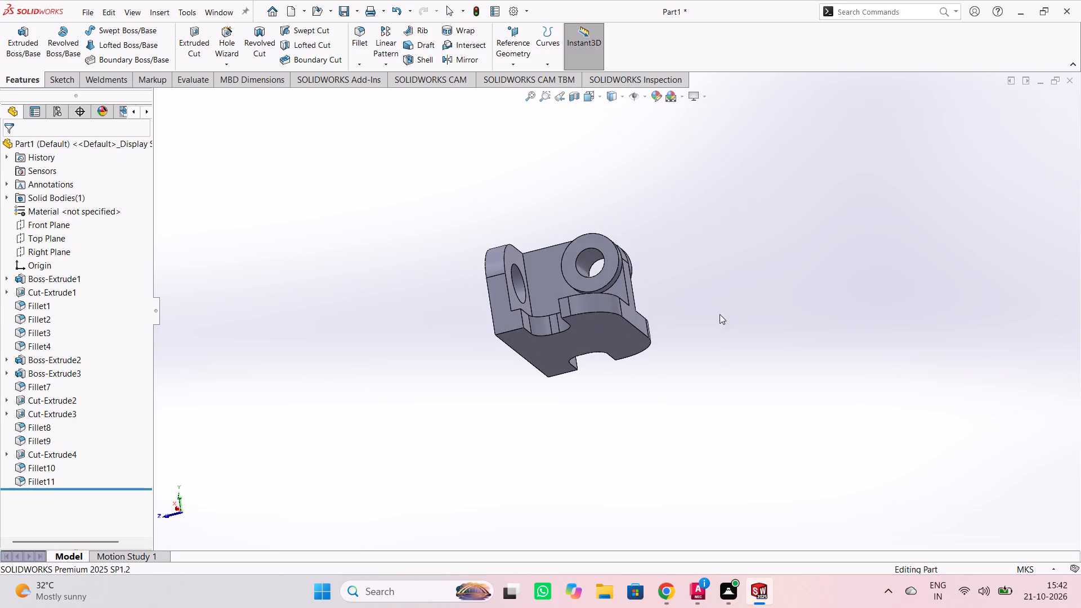
middle_drag(721, 187, 674, 427)
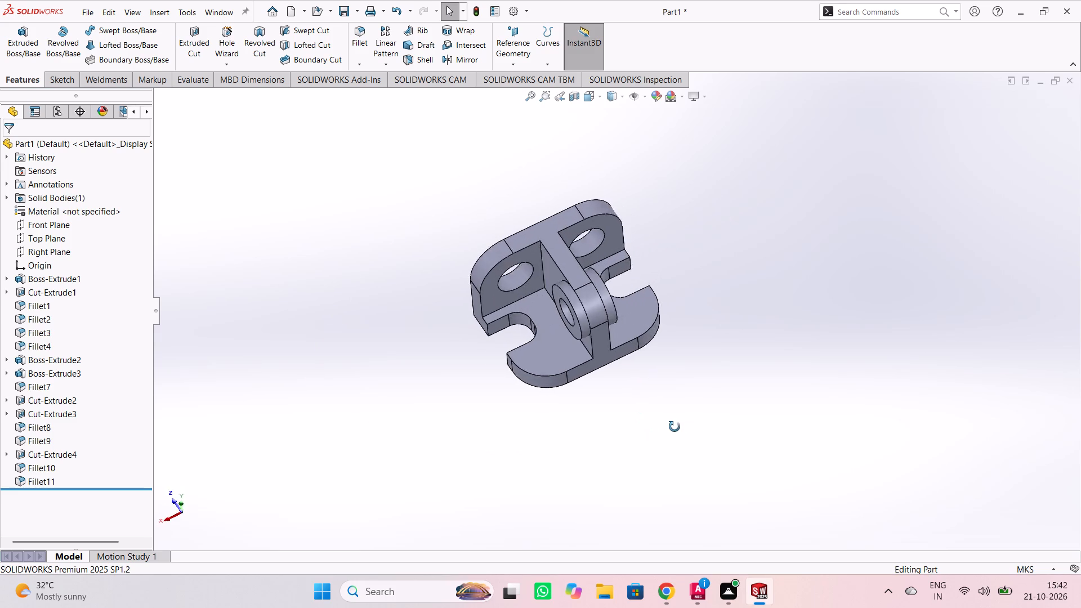
Examine the bracket from isometric, rear, underside and side views, checking its plates, holes, notches and bored boss.
middle_drag(674, 427, 614, 441)
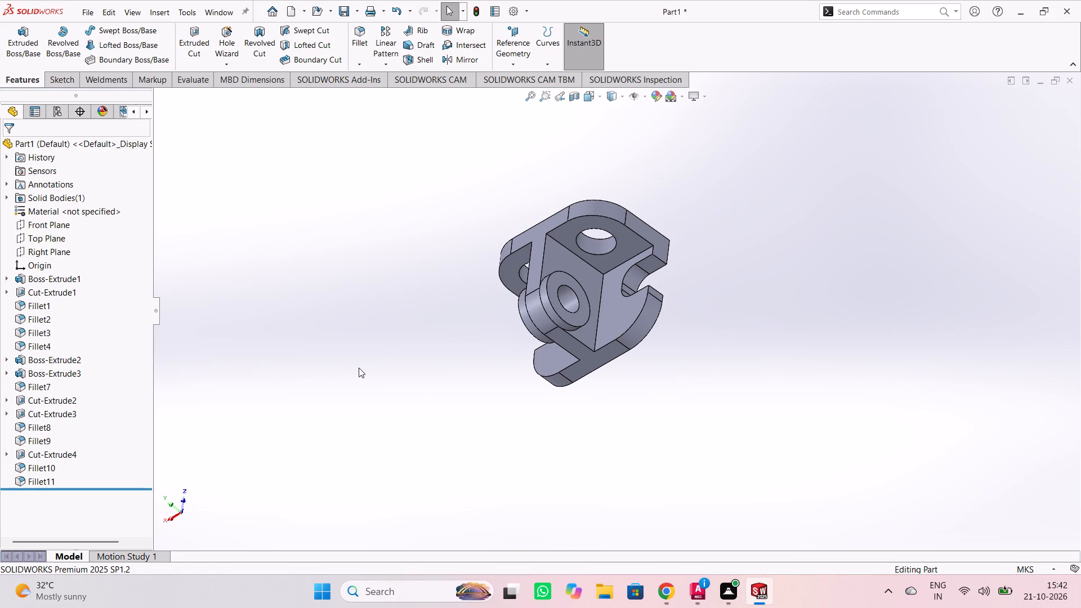
key(ctrl+7)
middle_drag(938, 236, 812, 433)
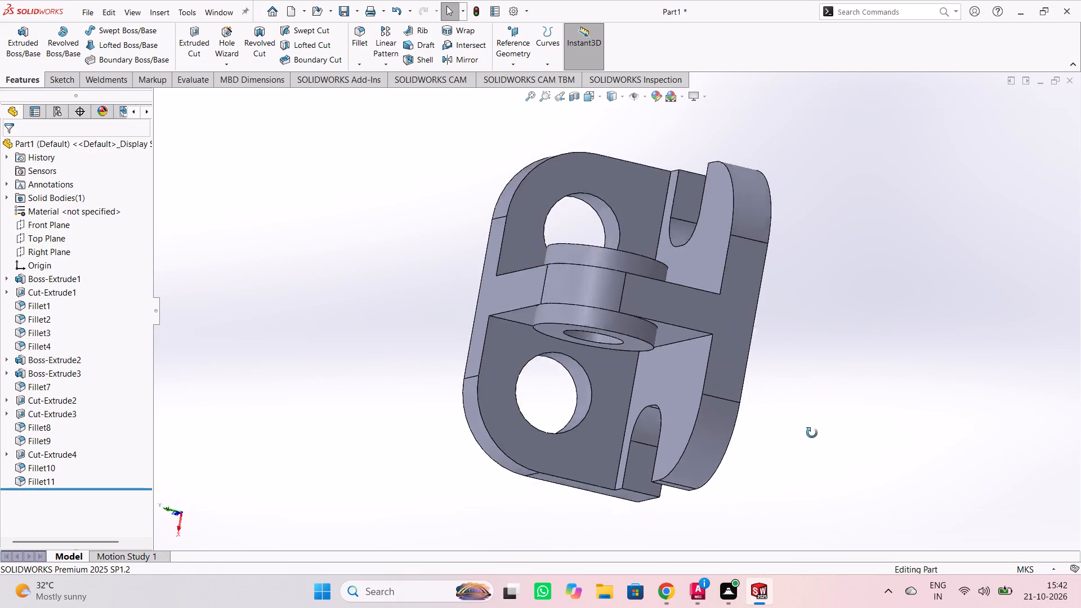
middle_drag(812, 433, 781, 467)
middle_drag(850, 155, 1026, 334)
middle_drag(749, 290, 732, 161)
middle_drag(973, 371, 932, 239)
scroll(904, 445, up, 1)
middle_drag(904, 445, 923, 445)
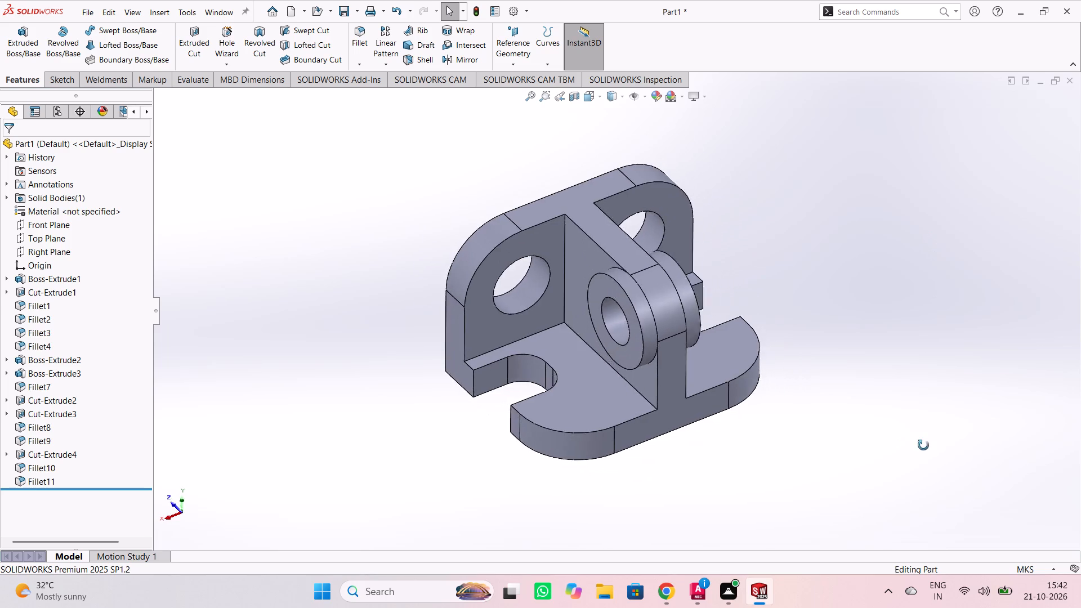
middle_drag(923, 445, 993, 476)
middle_drag(837, 413, 763, 458)
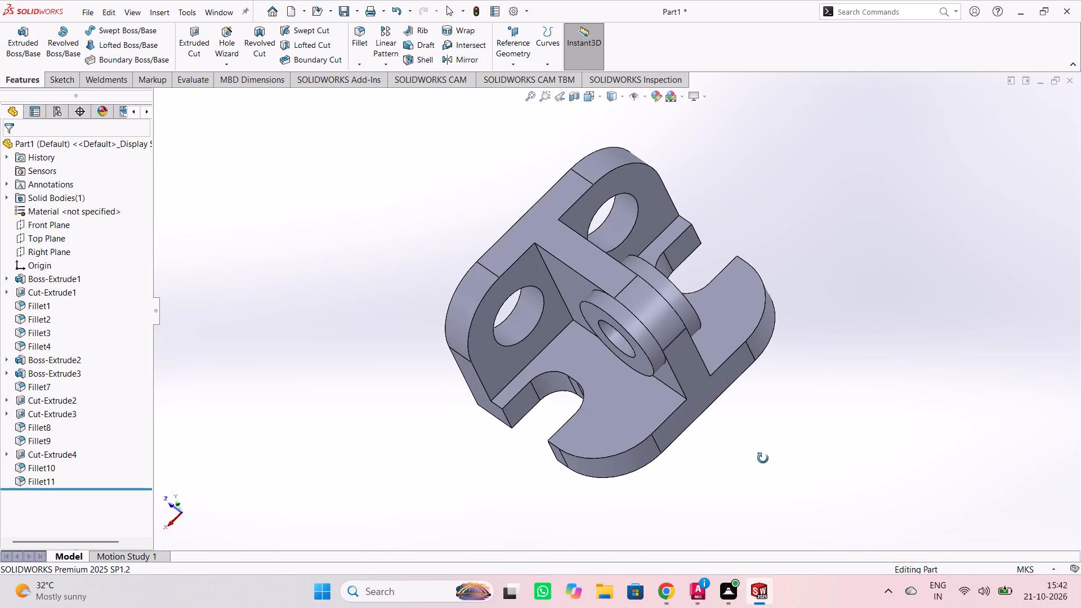
middle_drag(763, 458, 787, 352)
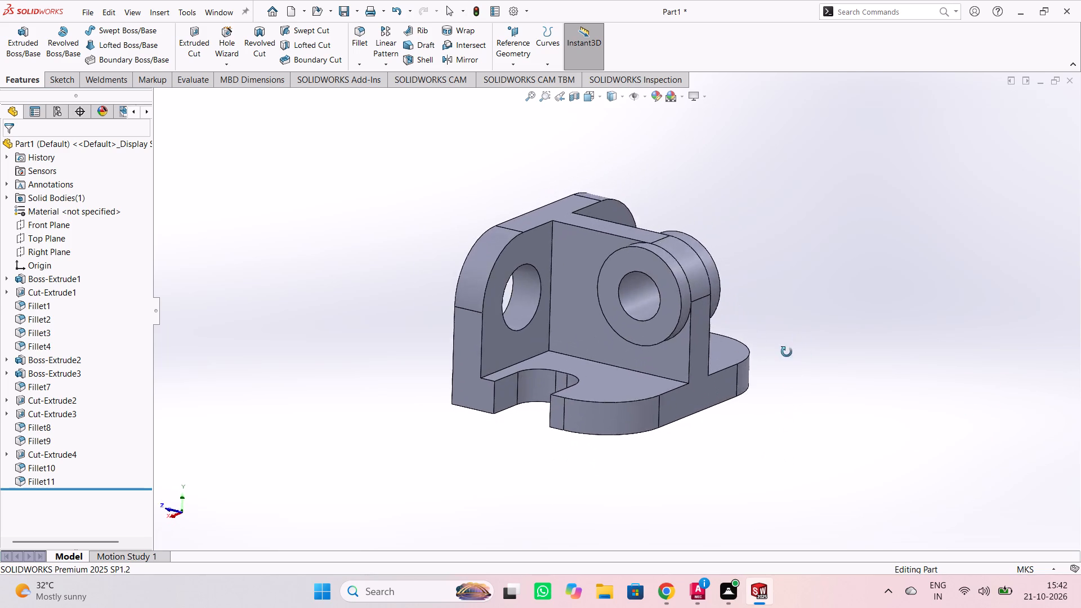
middle_drag(787, 352, 803, 453)
middle_drag(754, 458, 799, 444)
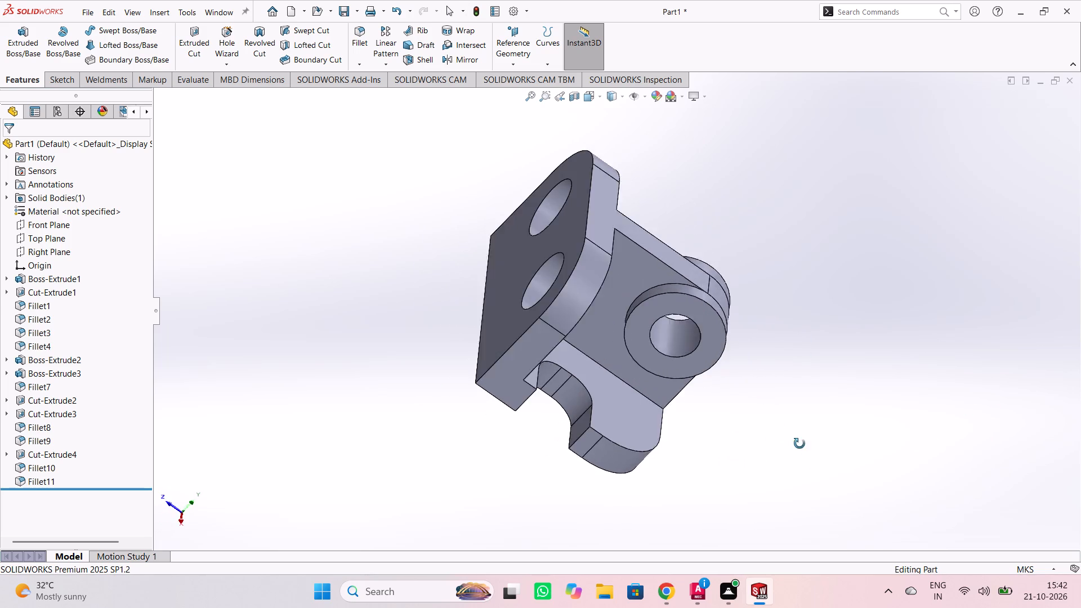
middle_drag(799, 444, 779, 466)
scroll(779, 466, up, 1)
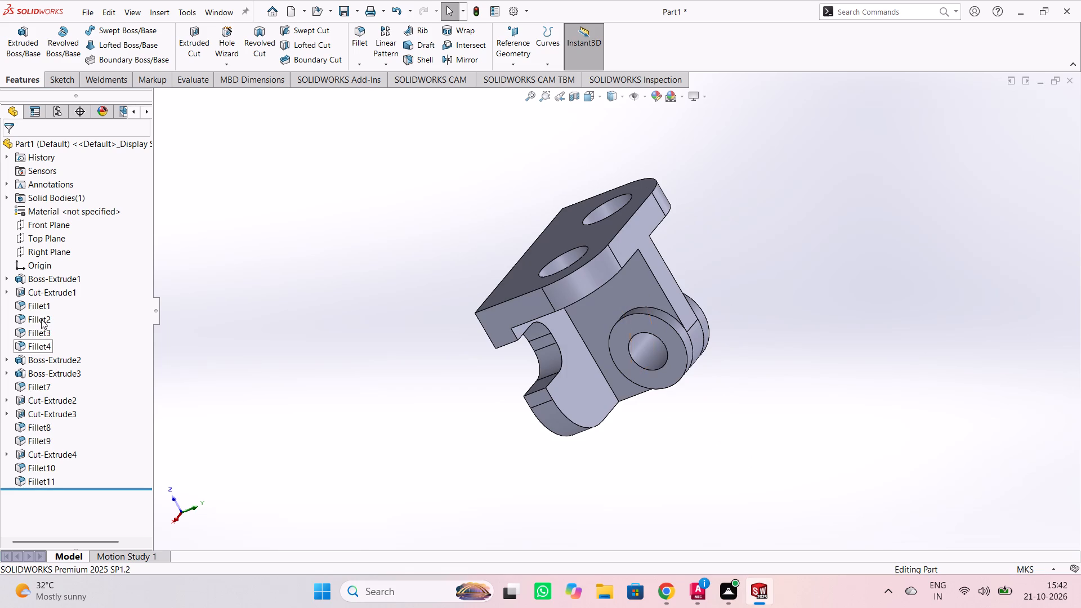
middle_drag(473, 206, 433, 185)
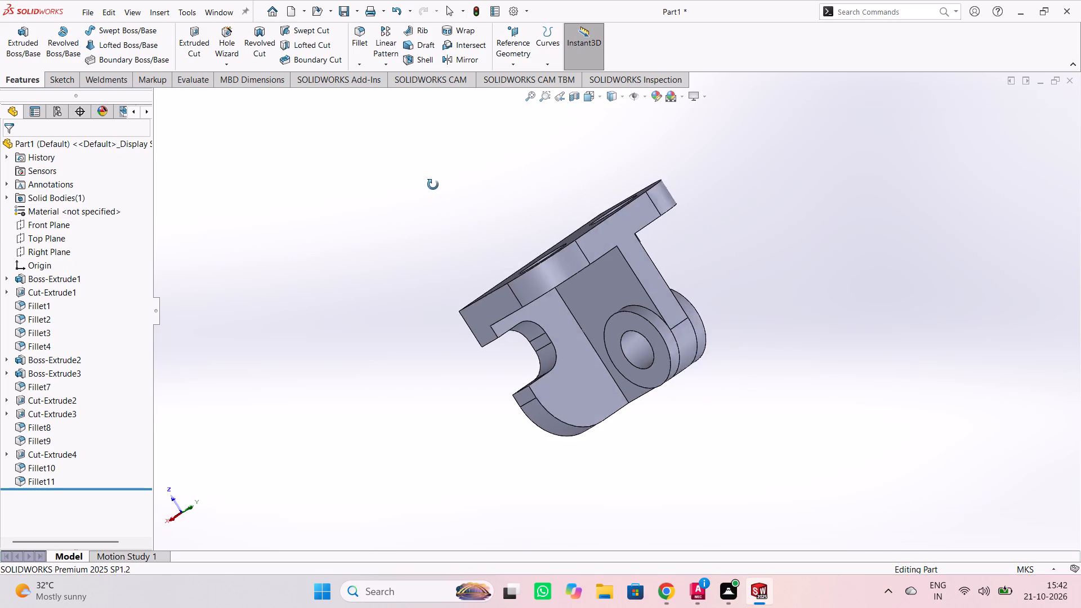
middle_drag(433, 185, 422, 170)
middle_drag(786, 480, 868, 381)
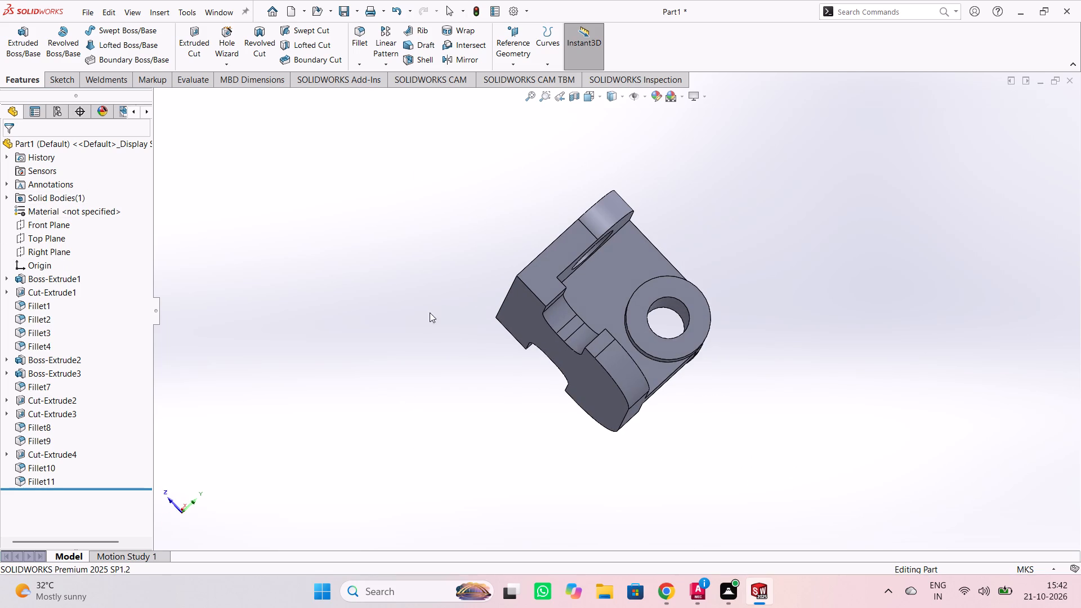
middle_drag(423, 245, 312, 434)
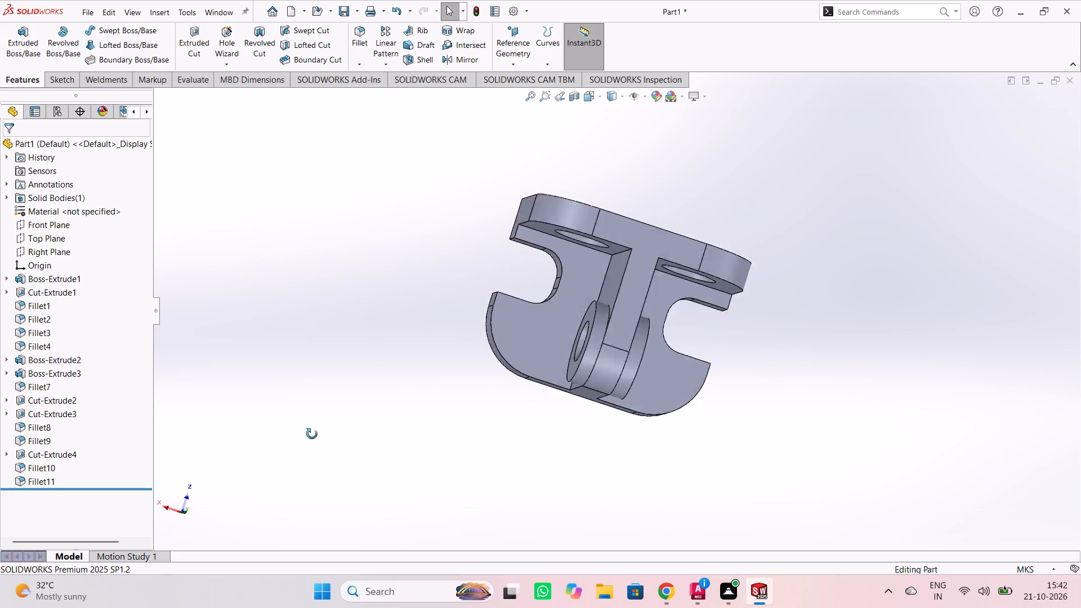
middle_drag(312, 434, 1080, 287)
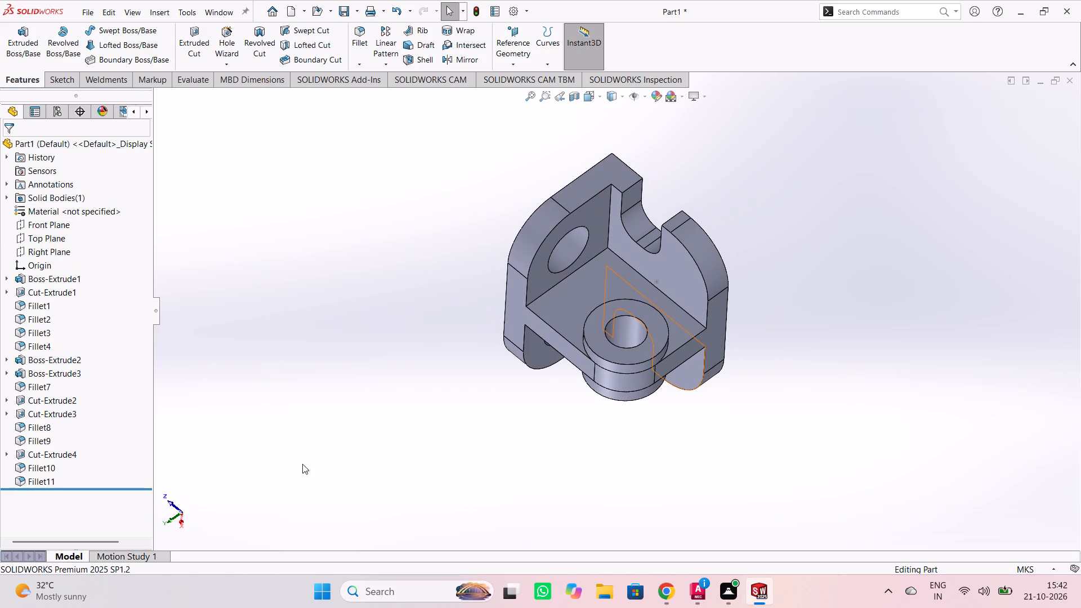
middle_drag(387, 486, 480, 213)
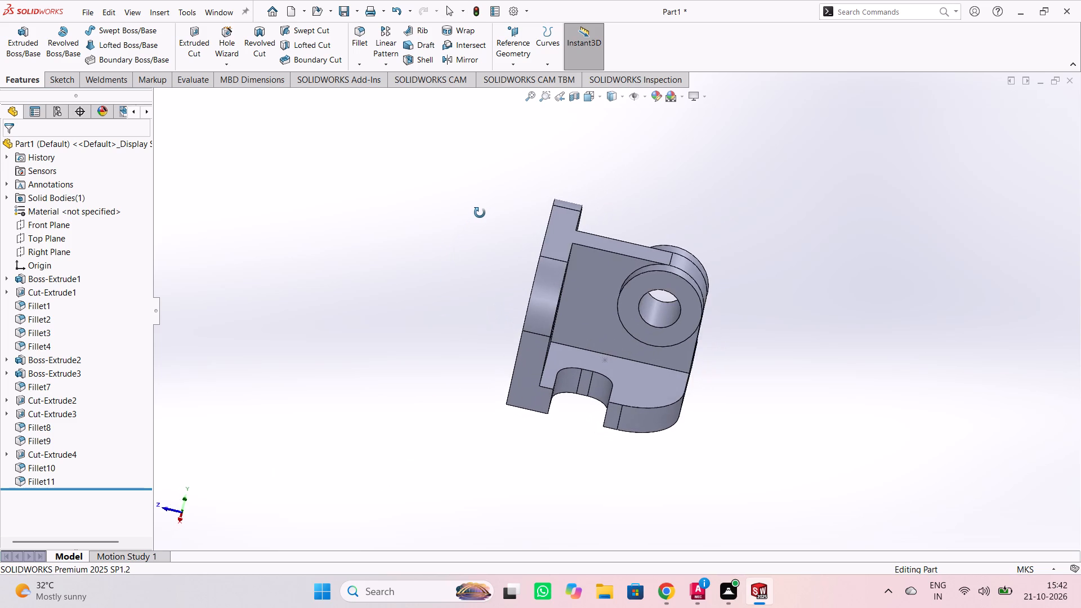
middle_drag(480, 213, 447, 238)
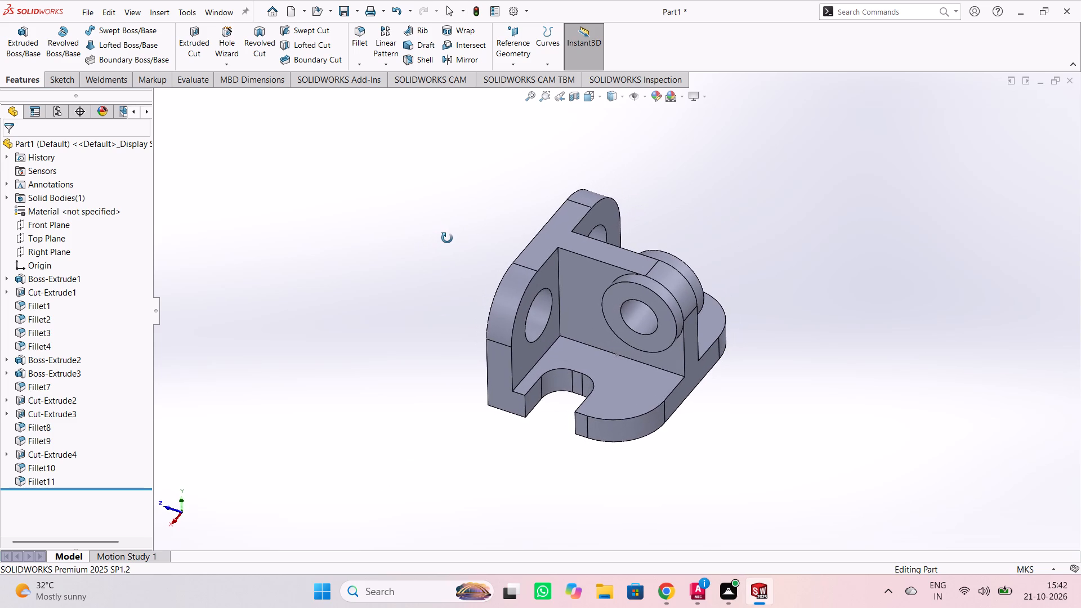
middle_drag(447, 238, 435, 248)
middle_click(434, 253)
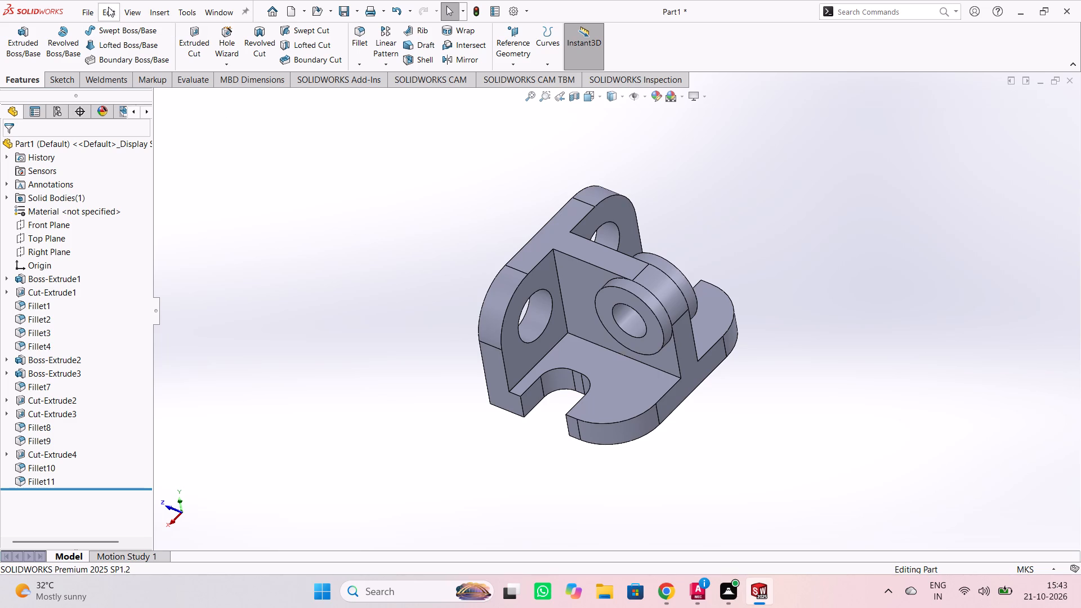
Save the part in the Solidworks Practice folder as "3D model of a small bracket (clevis-type support block)".
click(83, 6)
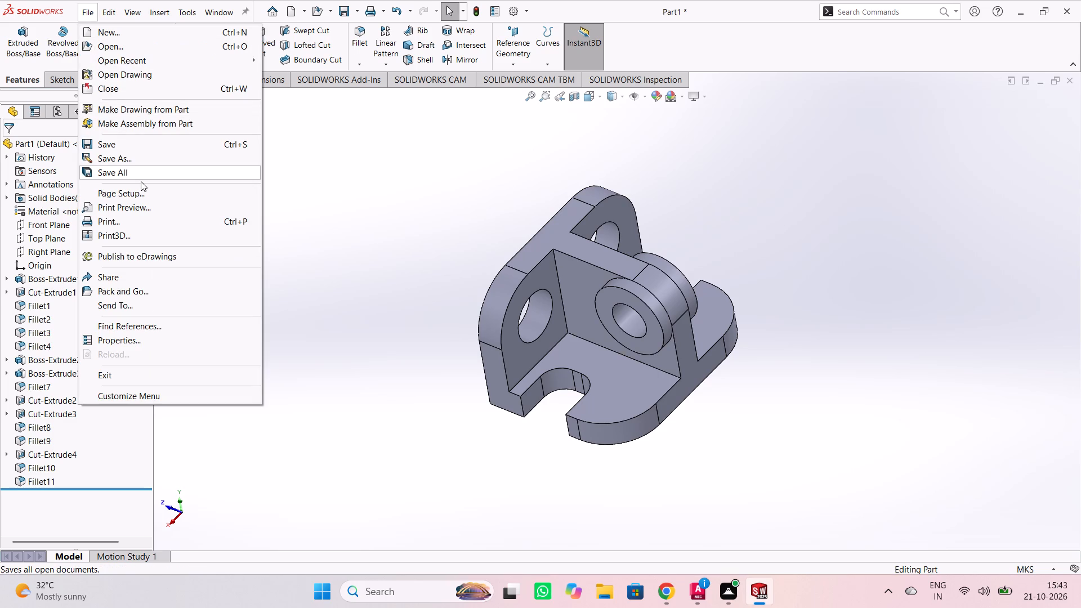
click(141, 160)
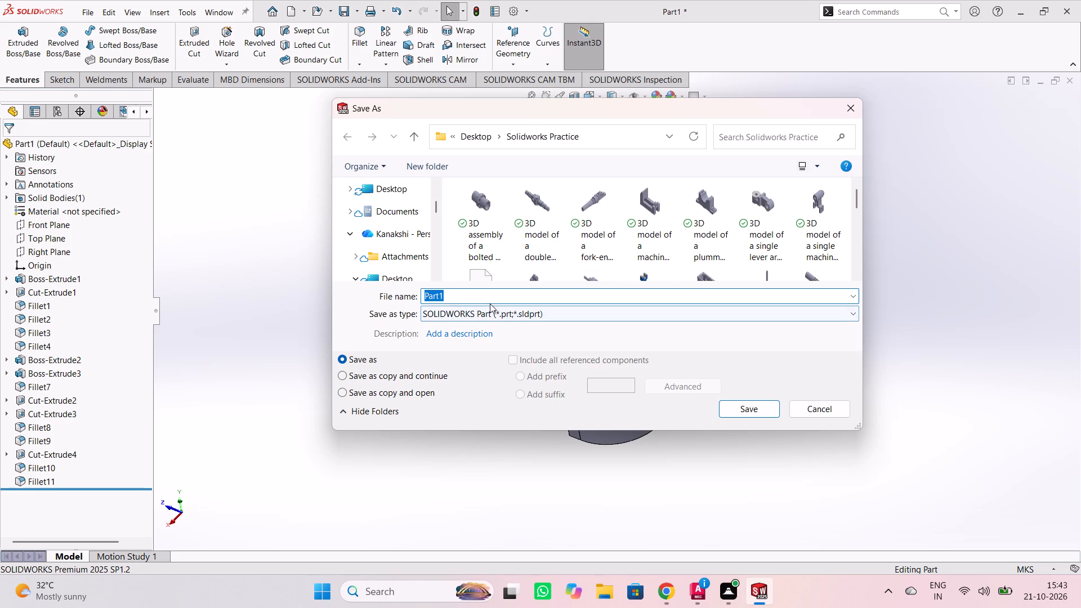
key(ctrl+v)
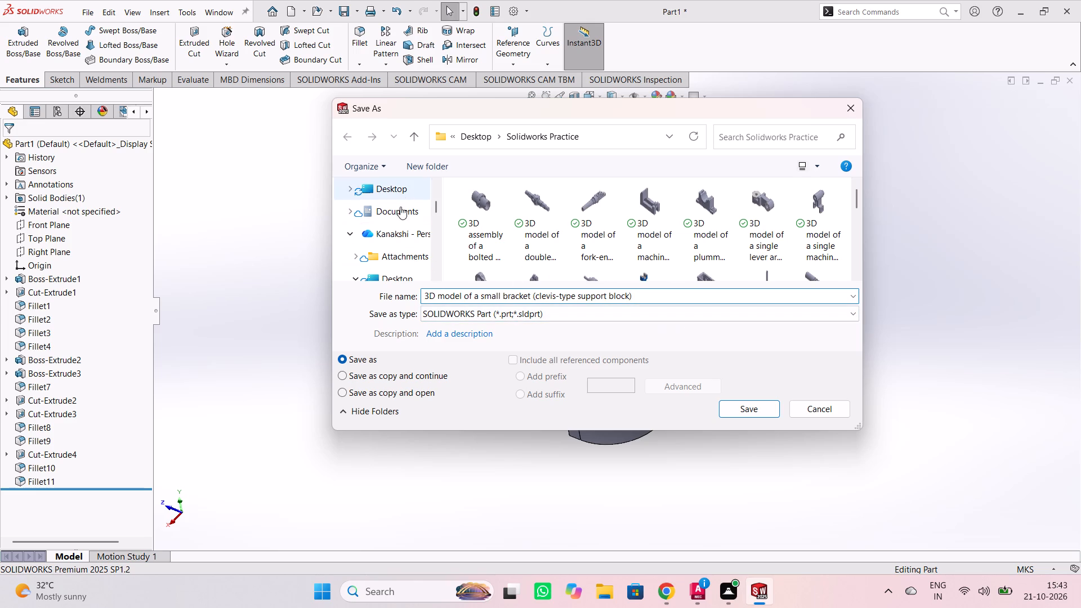
click(753, 409)
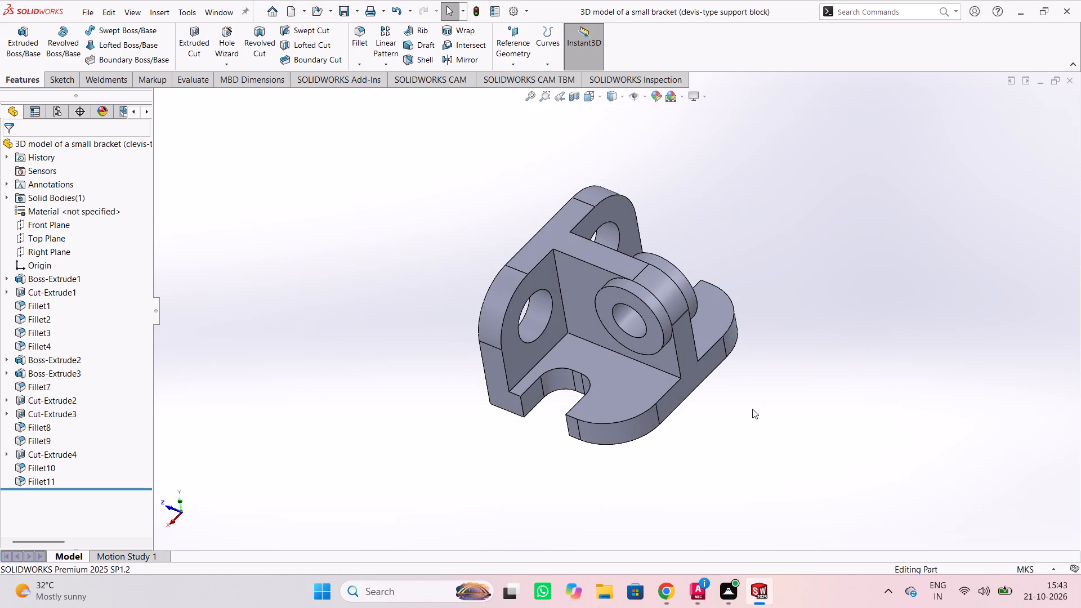
Save a PDF (*.pdf) version of the bracket under the same file name in the Solidworks Practice folder.
click(83, 6)
click(147, 157)
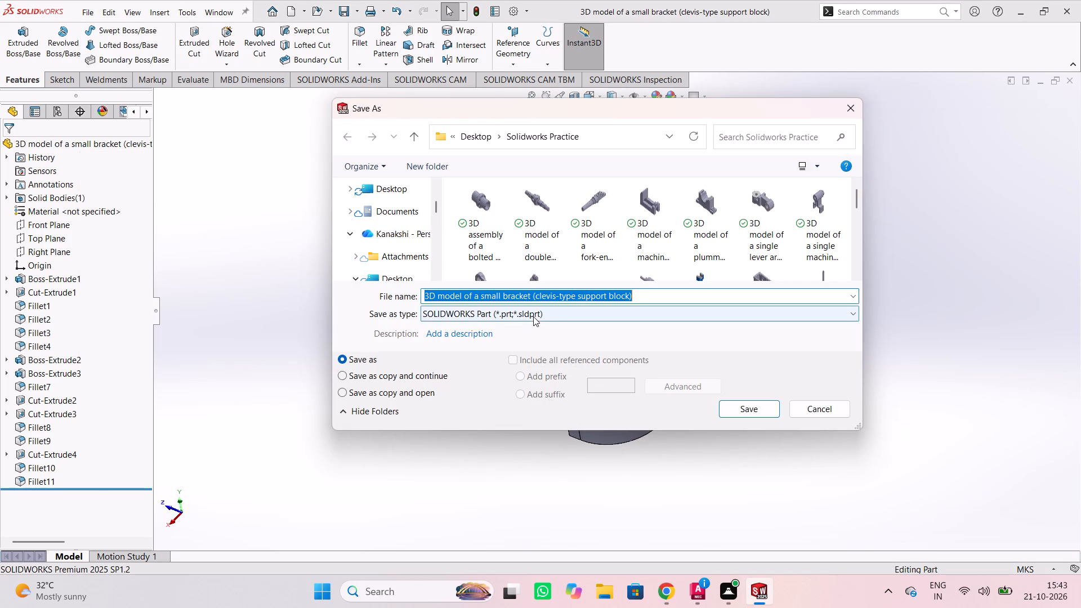
click(533, 316)
click(515, 113)
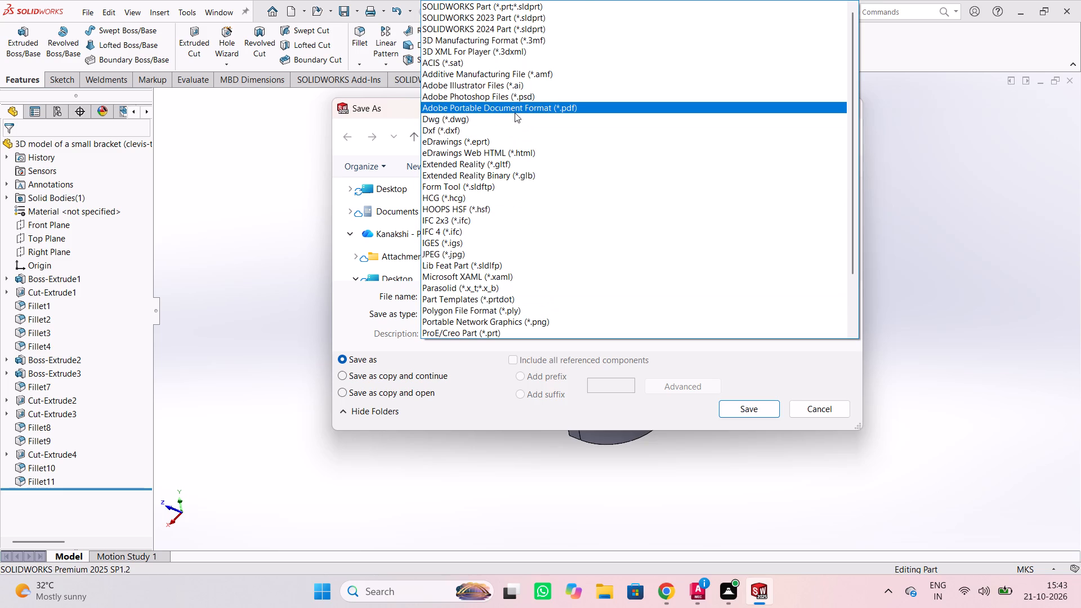
click(744, 436)
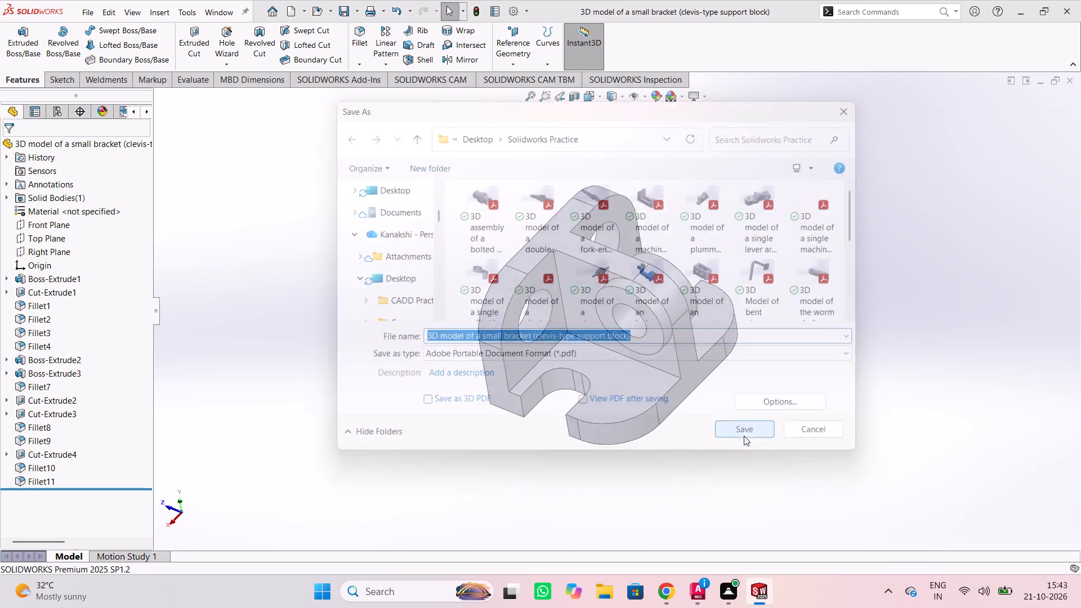